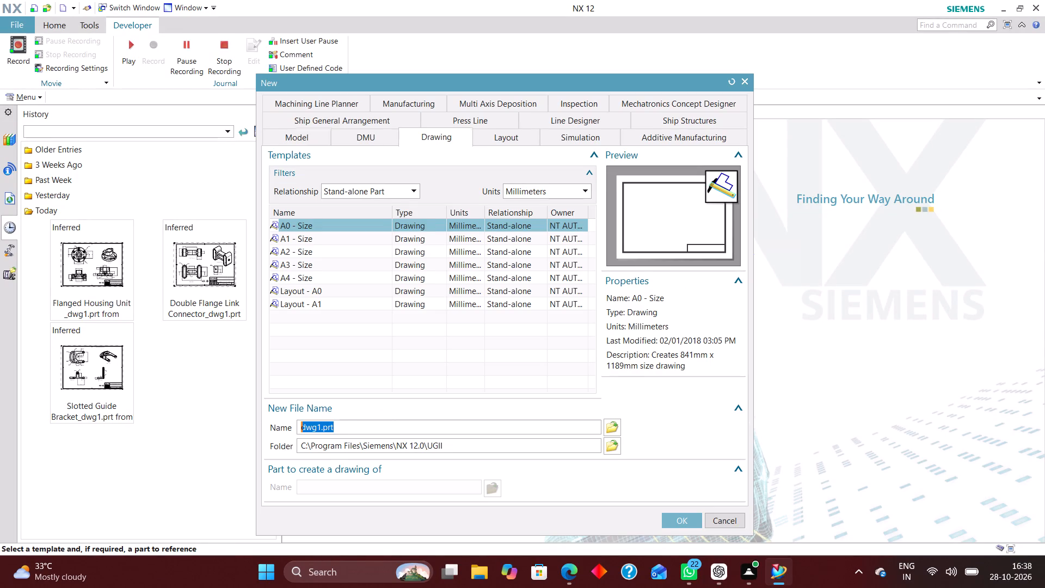
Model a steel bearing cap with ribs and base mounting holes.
Create a new millimetre Model part, model1.prt, in the Bearing Cap folder inside Mechanical Components on the desktop.
{"action": "left_click", "coordinate": [311, 136]}
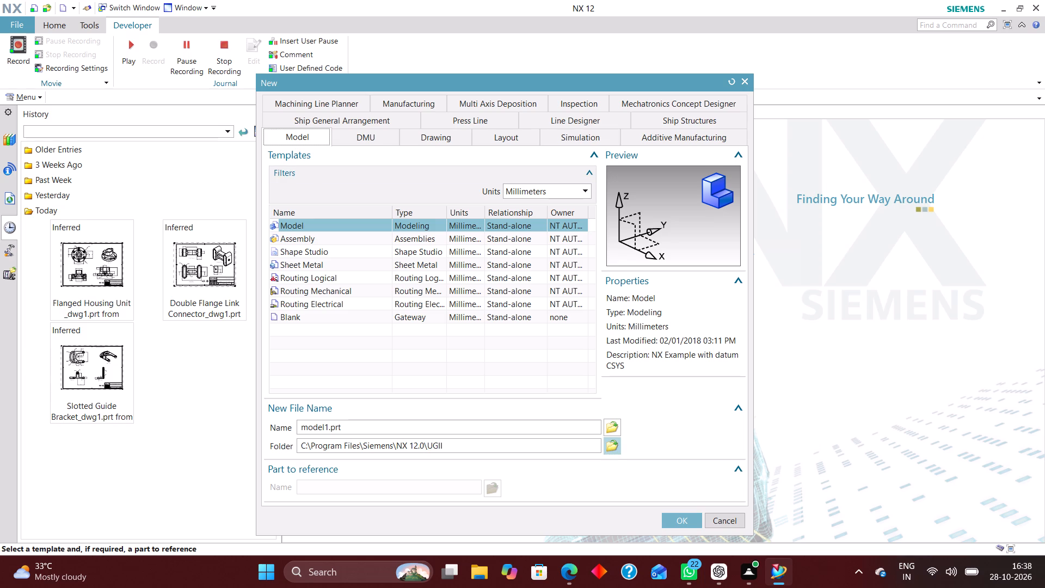
{"action": "left_click", "coordinate": [619, 450]}
{"action": "left_click", "coordinate": [542, 205]}
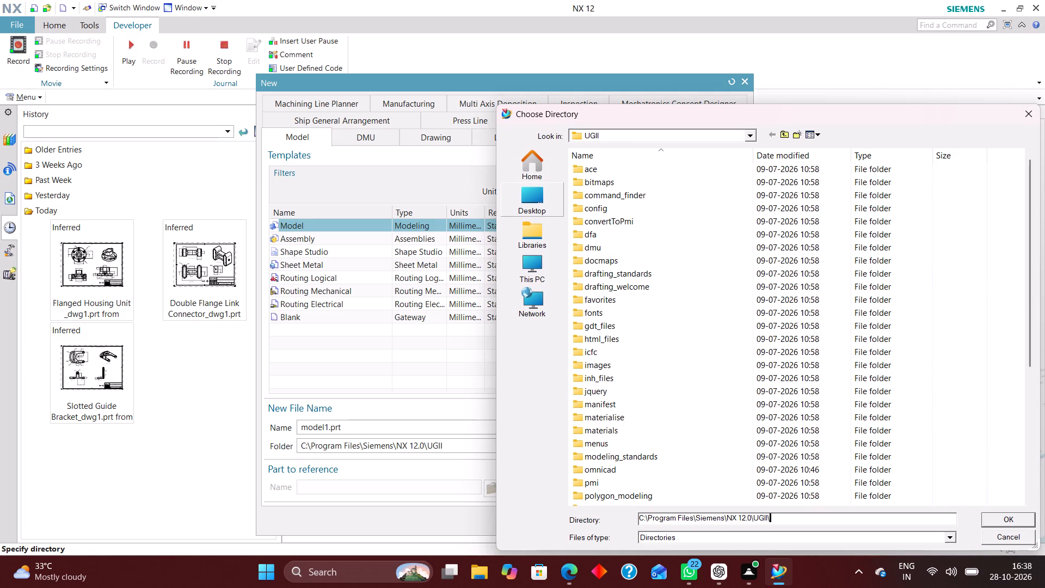
{"action": "double_click", "coordinate": [943, 298]}
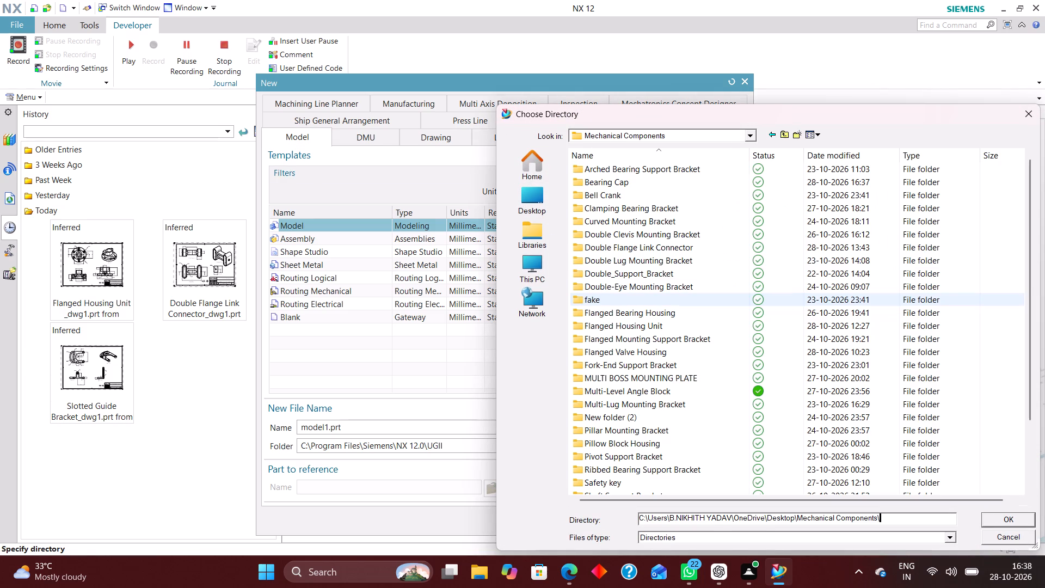
{"action": "double_click", "coordinate": [627, 184]}
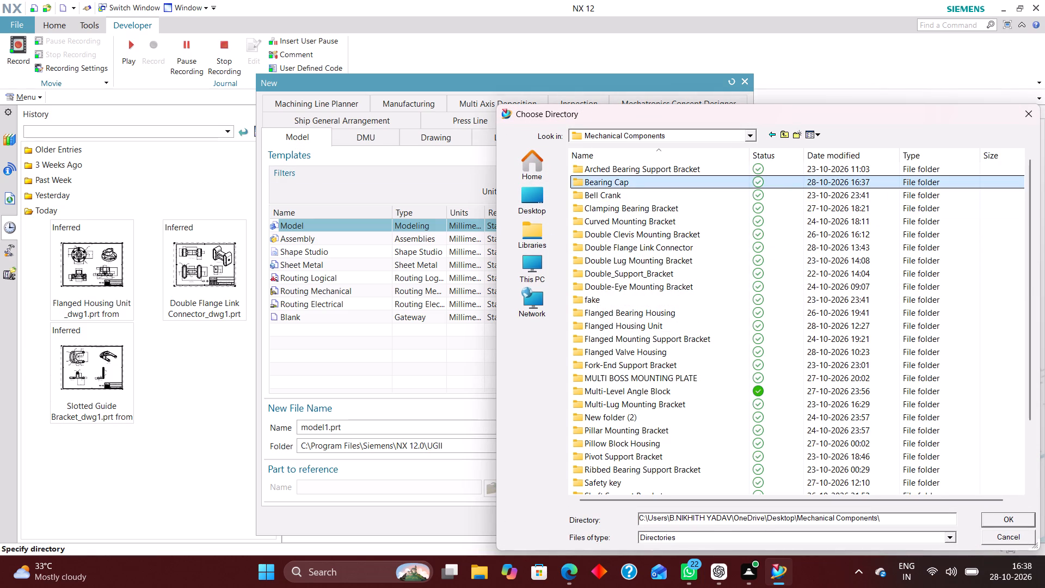
{"action": "double_click", "coordinate": [678, 181]}
{"action": "double_click", "coordinate": [678, 179]}
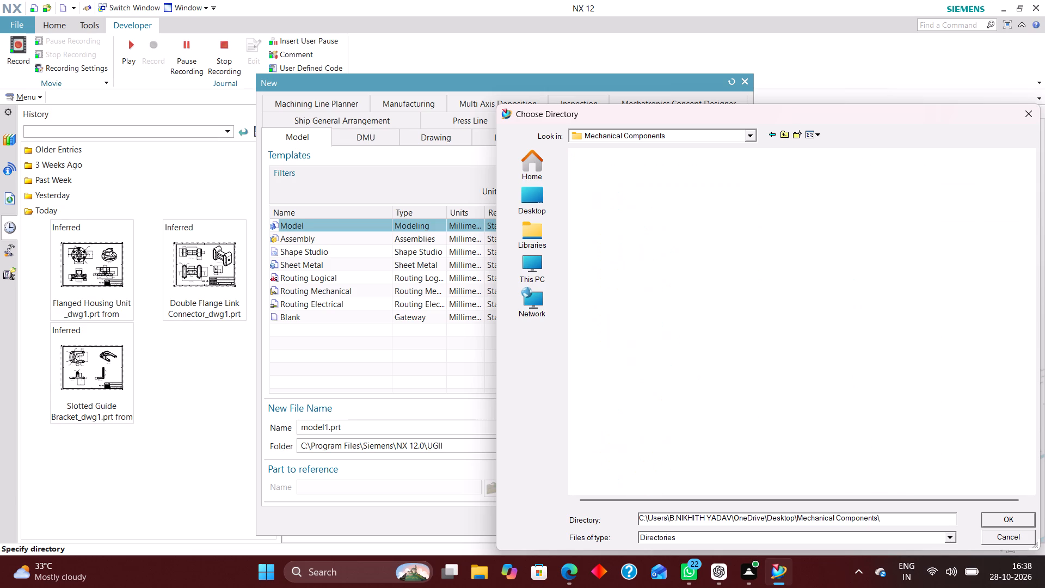
{"action": "left_click", "coordinate": [1015, 520]}
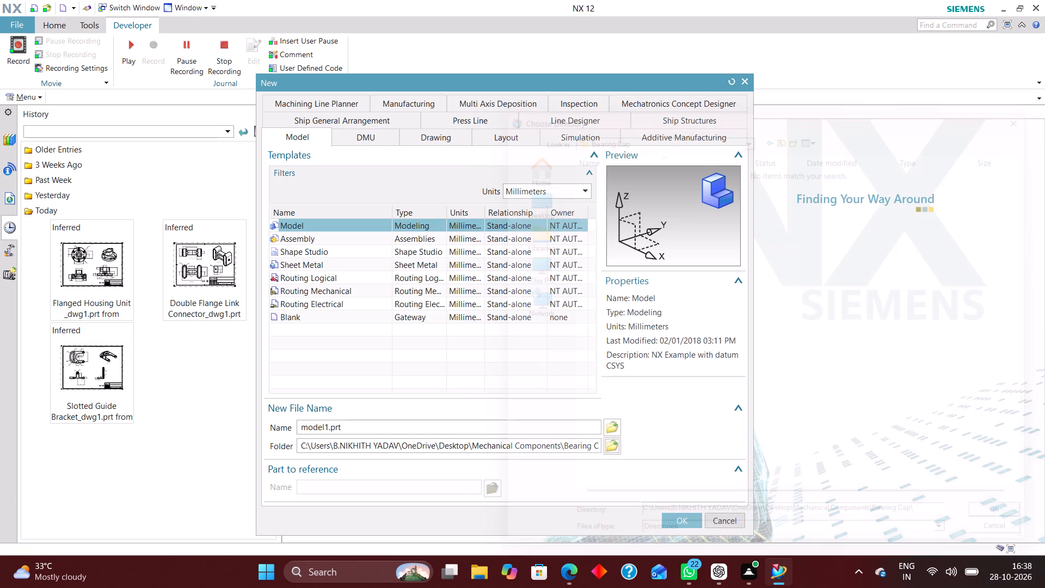
{"action": "left_click", "coordinate": [687, 519]}
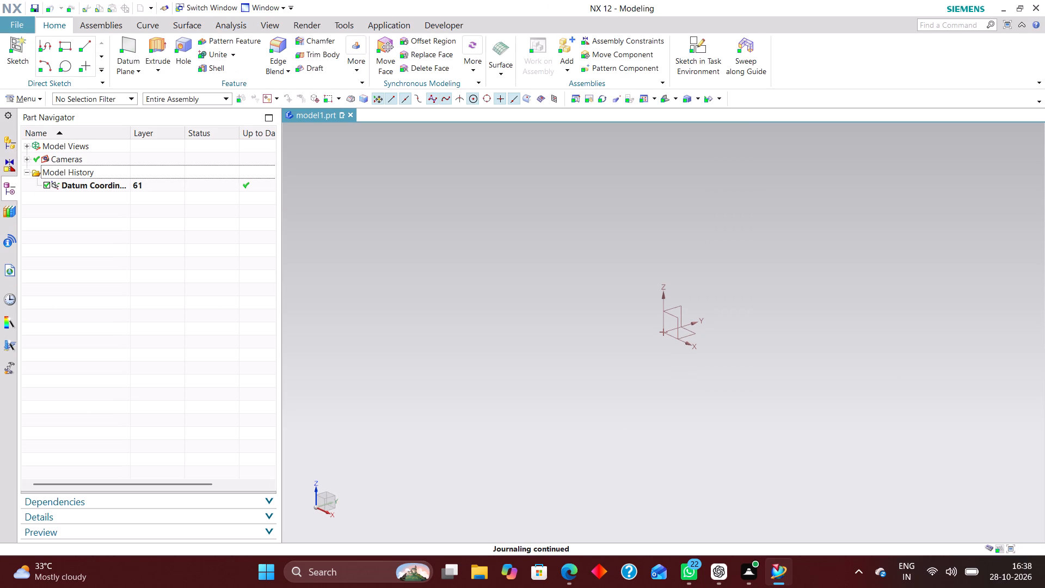
Configure the sketch preferences with auto dimension display off, dimension labels as Value, and continuous auto dimensioning off.
{"action": "left_click", "coordinate": [40, 96]}
{"action": "double_click", "coordinate": [40, 99]}
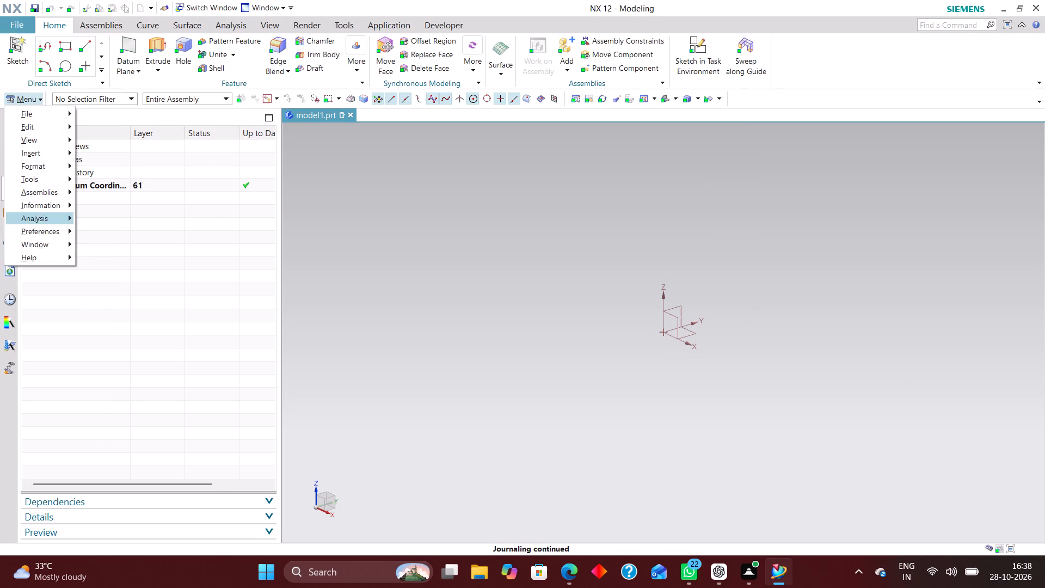
{"action": "left_click", "coordinate": [56, 231]}
{"action": "left_click", "coordinate": [123, 235]}
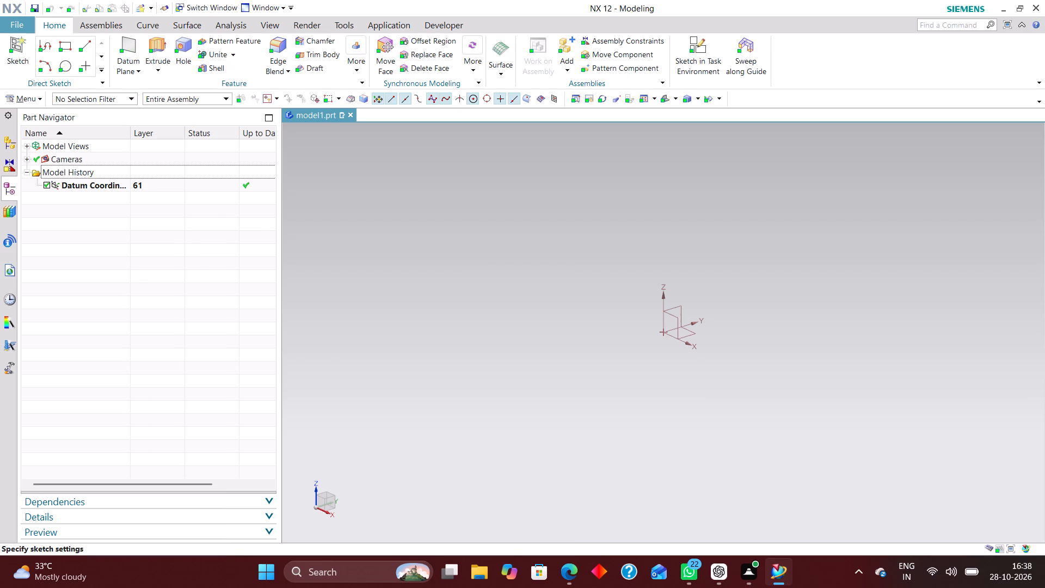
{"action": "left_click", "coordinate": [198, 154]}
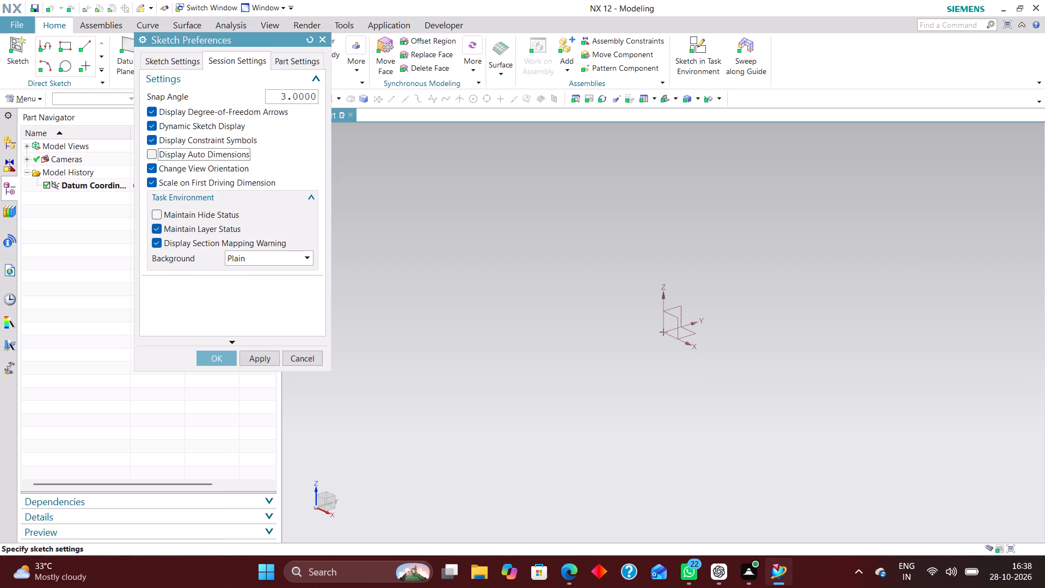
{"action": "left_click", "coordinate": [169, 64]}
{"action": "left_click", "coordinate": [276, 100]}
{"action": "left_click", "coordinate": [271, 132]}
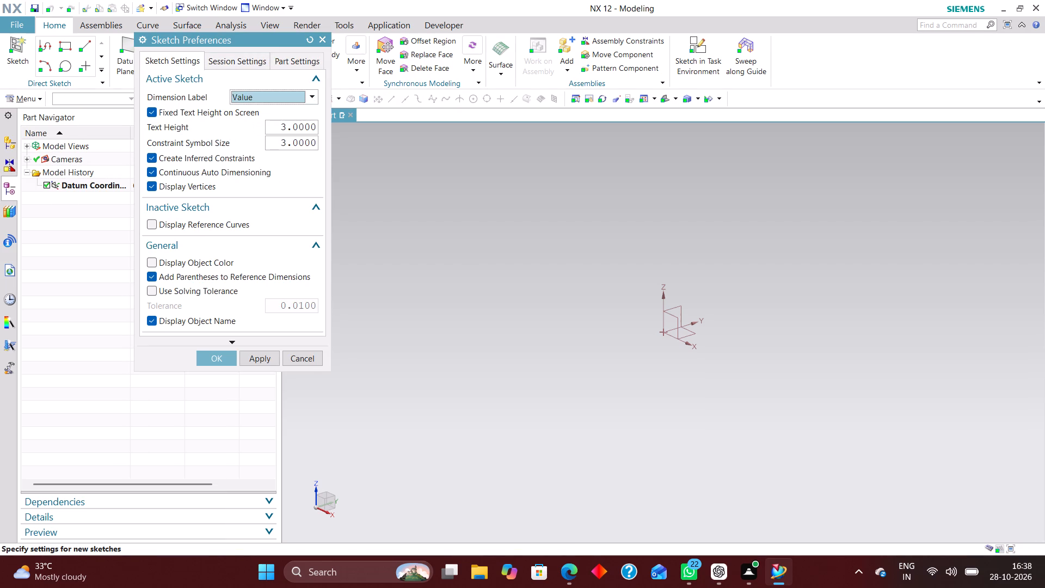
{"action": "left_click", "coordinate": [226, 171]}
{"action": "left_click", "coordinate": [225, 354]}
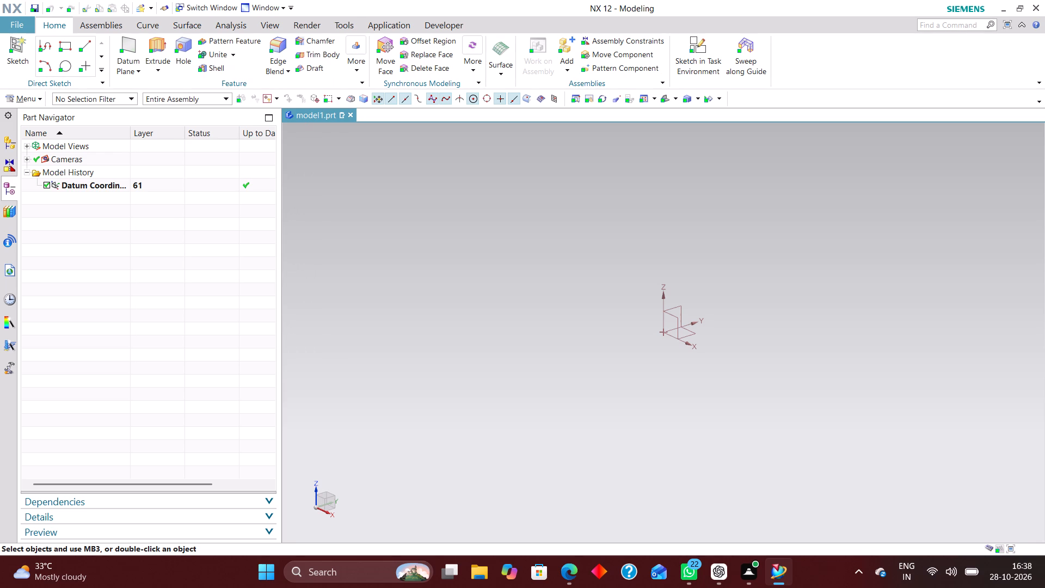
Create a sketch in the task environment on the XY plane of the datum coordinate system.
{"action": "left_click", "coordinate": [704, 44]}
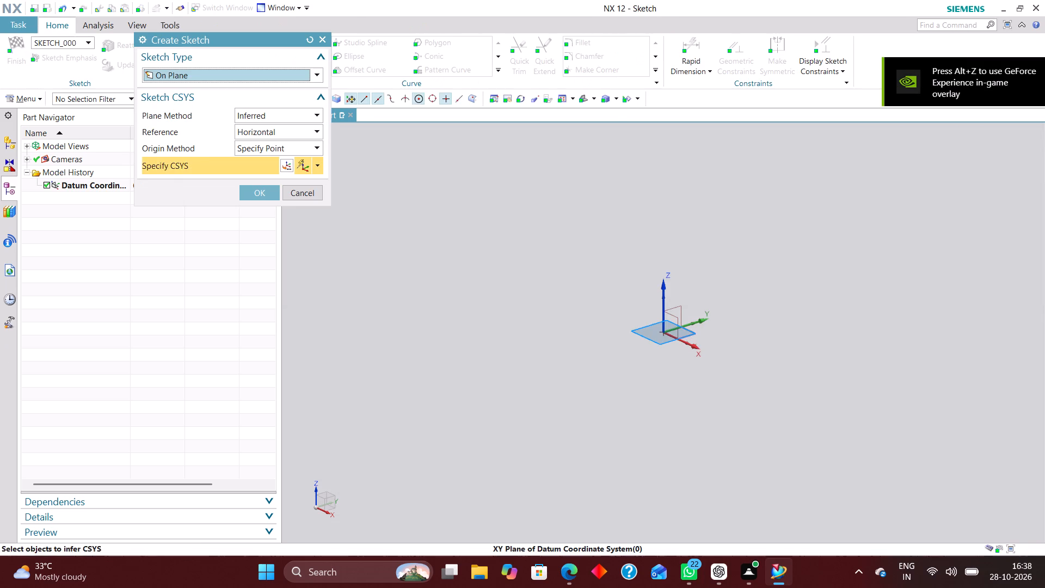
{"action": "left_click", "coordinate": [686, 334]}
{"action": "left_click", "coordinate": [261, 191]}
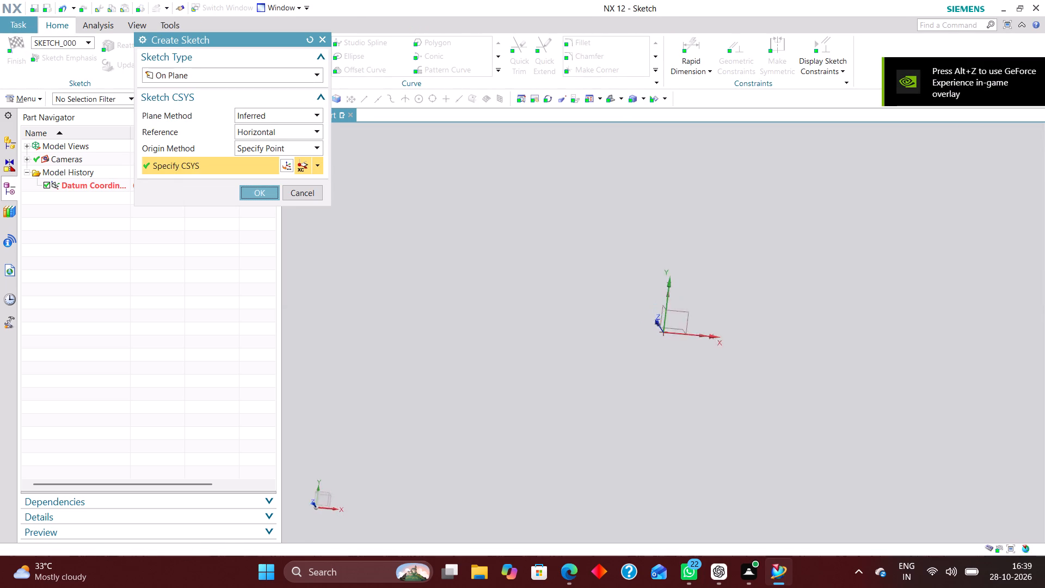
{"action": "left_click_drag", "start_coordinate": [228, 44], "coordinate": [218, 147]}
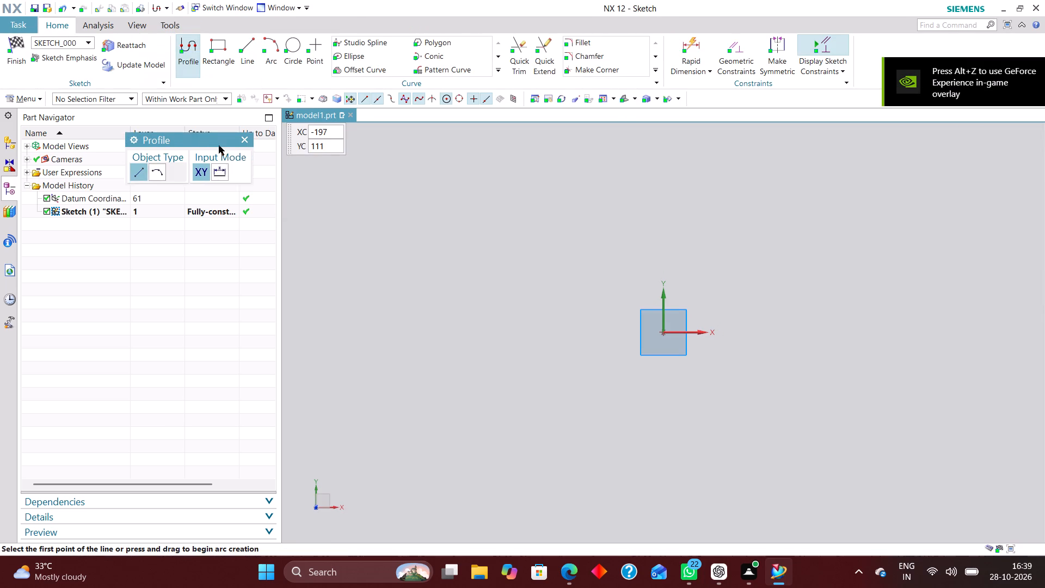
{"action": "left_click_drag", "start_coordinate": [218, 147], "coordinate": [217, 156]}
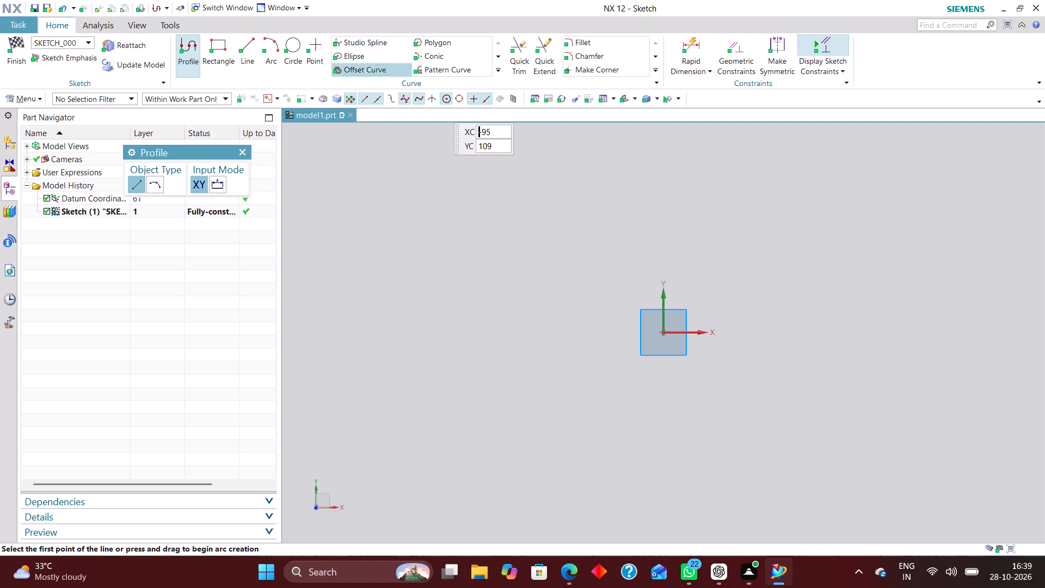
Sketch a two-point rectangle about 126 mm wide and 74 mm high around the origin.
{"action": "left_click", "coordinate": [213, 41]}
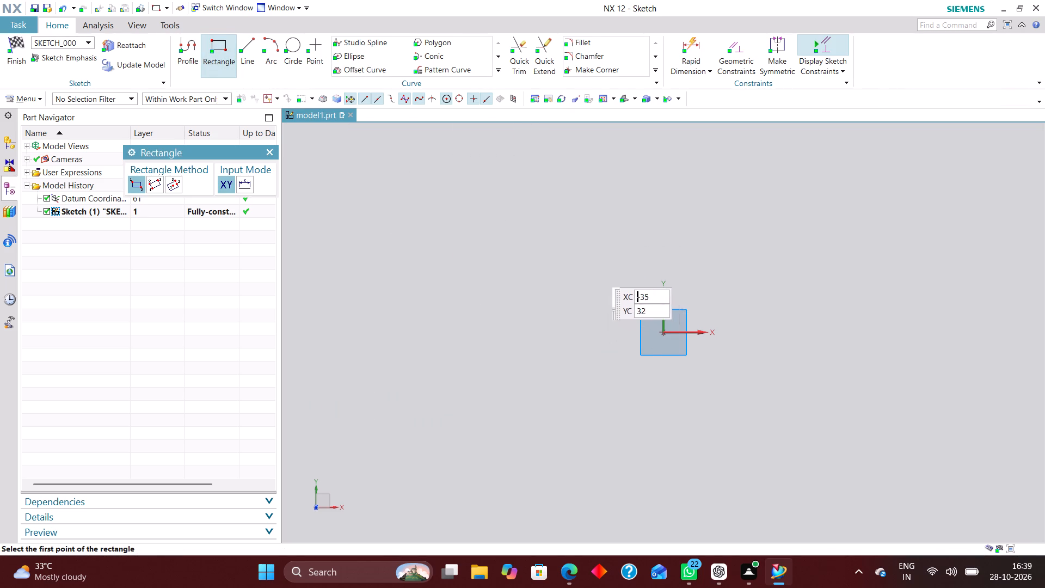
{"action": "left_click", "coordinate": [553, 256]}
{"action": "left_click", "coordinate": [789, 396]}
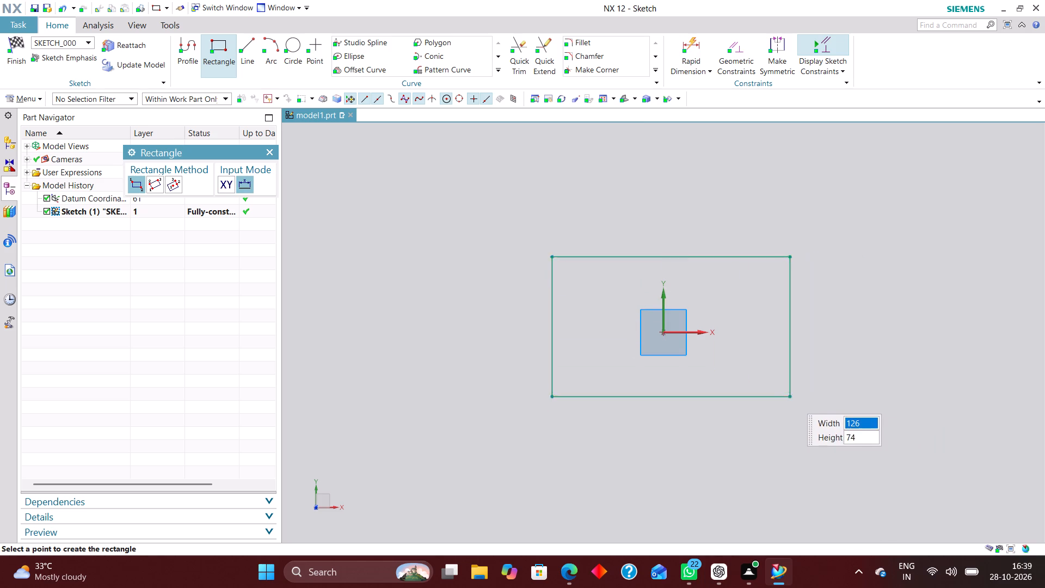
Constrain the rectangle's right-edge midpoint to the X axis and its top-edge midpoint to the Y axis, and finish the sketch.
{"action": "left_click", "coordinate": [738, 42]}
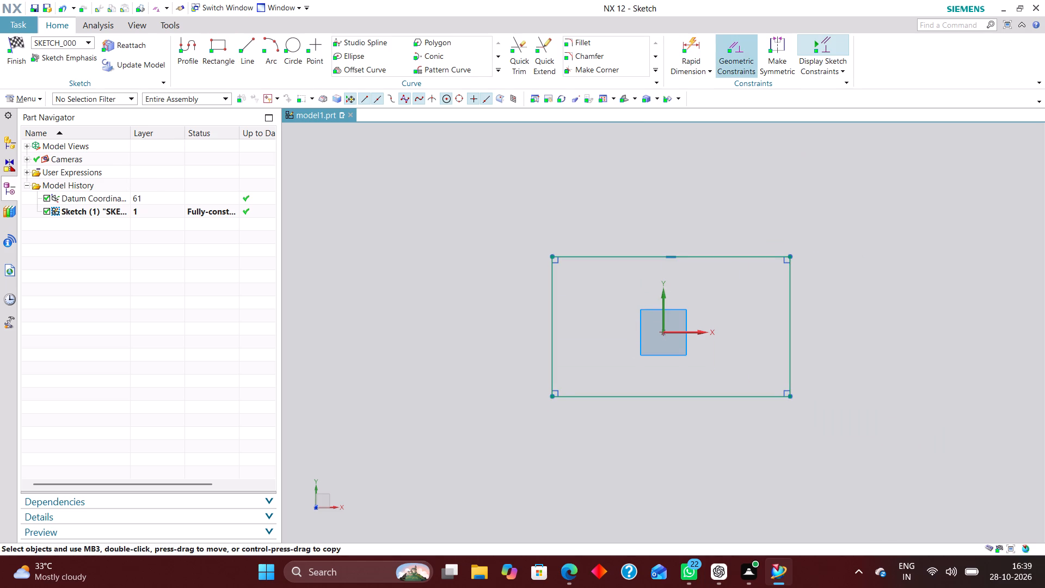
{"action": "left_click", "coordinate": [791, 325]}
{"action": "left_click", "coordinate": [696, 332]}
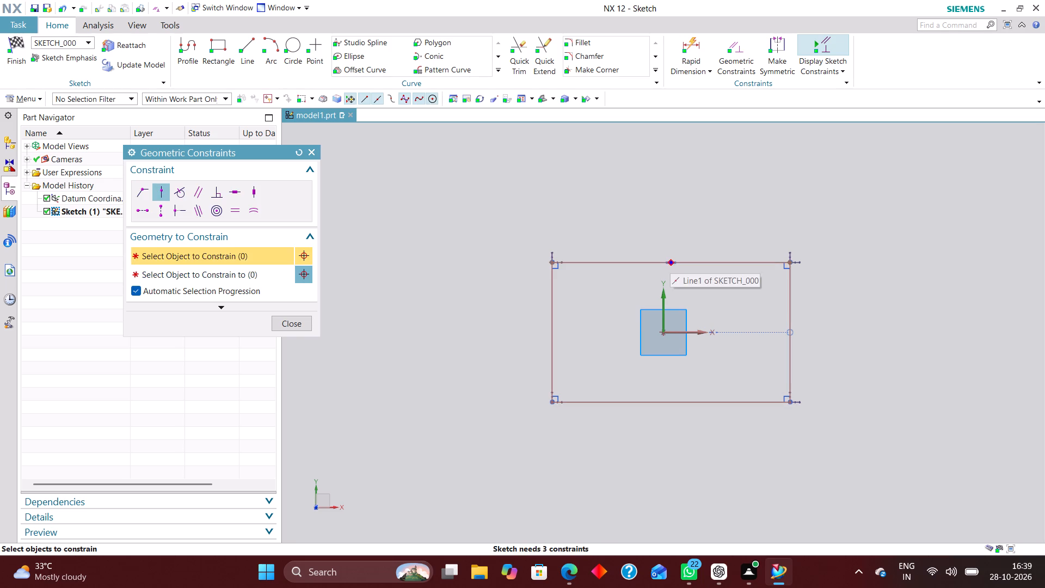
{"action": "left_click", "coordinate": [670, 258]}
{"action": "left_click", "coordinate": [665, 295]}
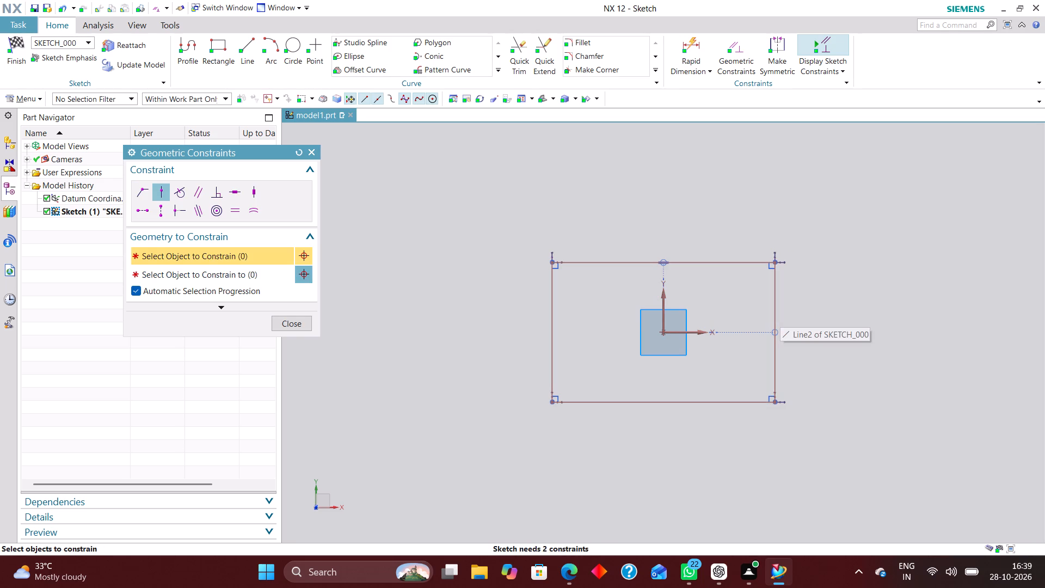
{"action": "left_click", "coordinate": [297, 318]}
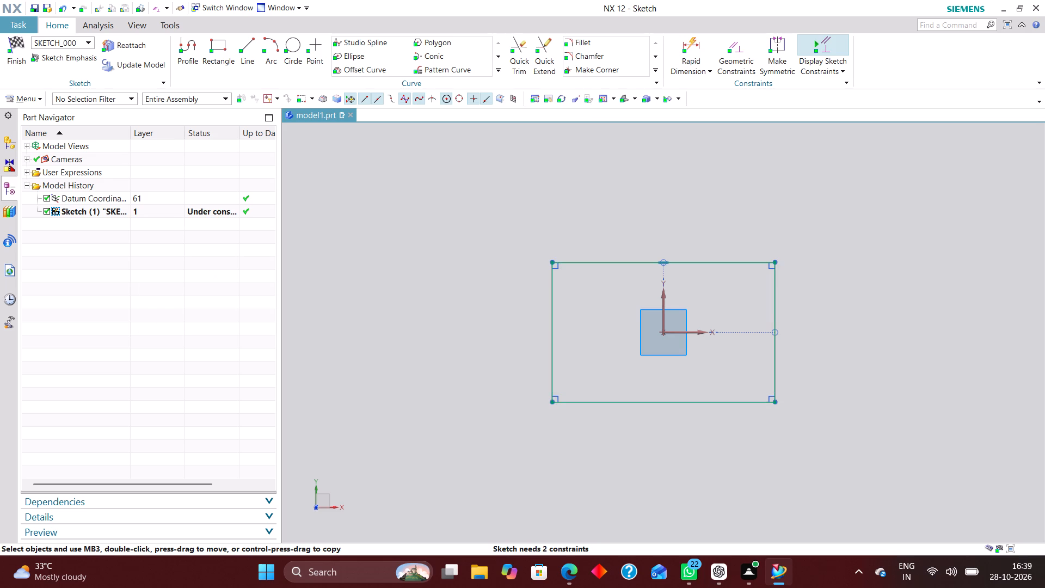
{"action": "left_click", "coordinate": [18, 41]}
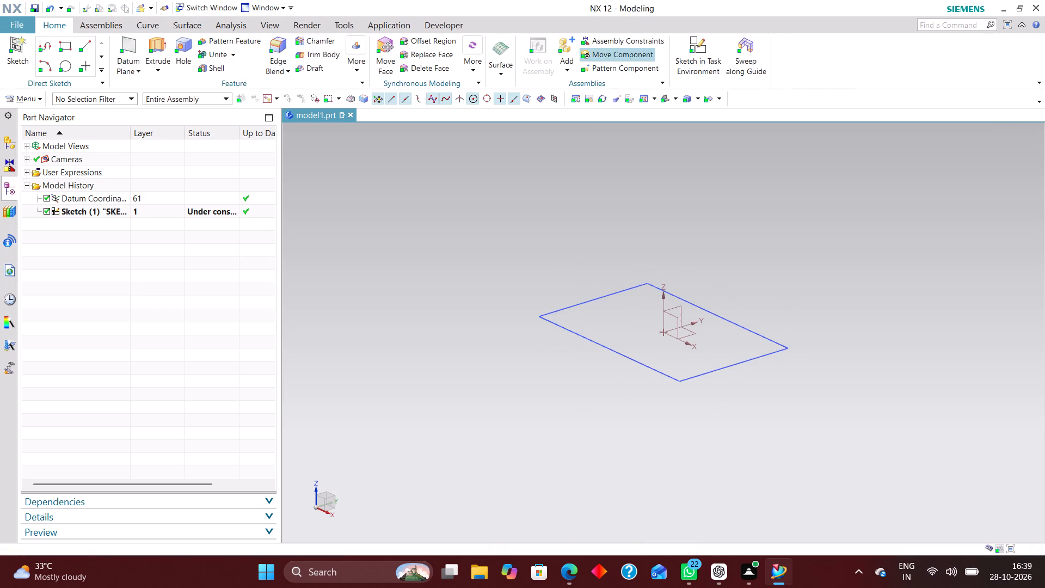
Reopen the rectangle sketch for editing and dimension its vertical side to 80 mm using the Inferred Rapid Dimension method.
{"action": "left_click", "coordinate": [156, 210]}
{"action": "right_click", "coordinate": [154, 208]}
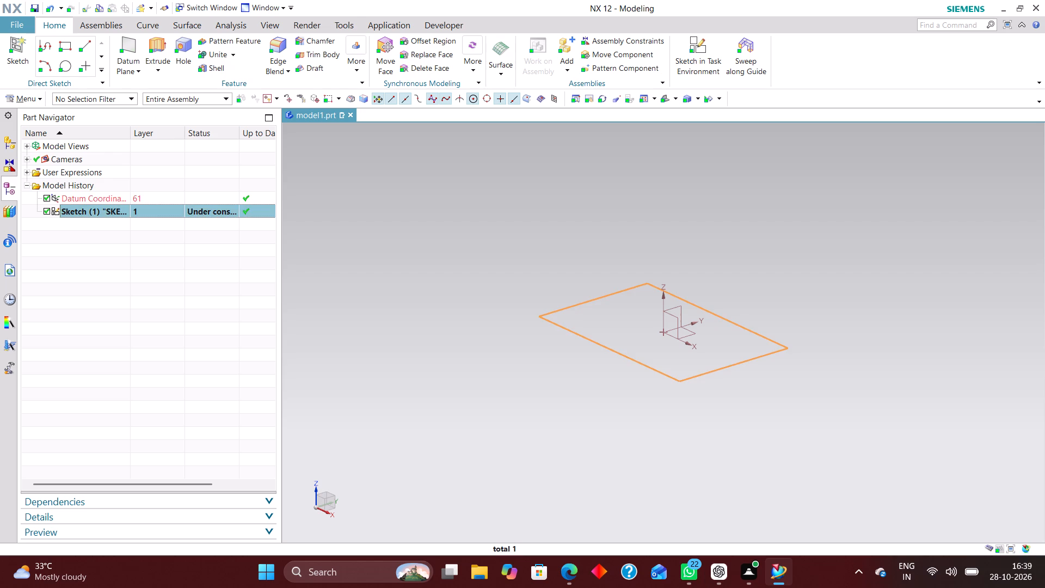
{"action": "left_click", "coordinate": [211, 269]}
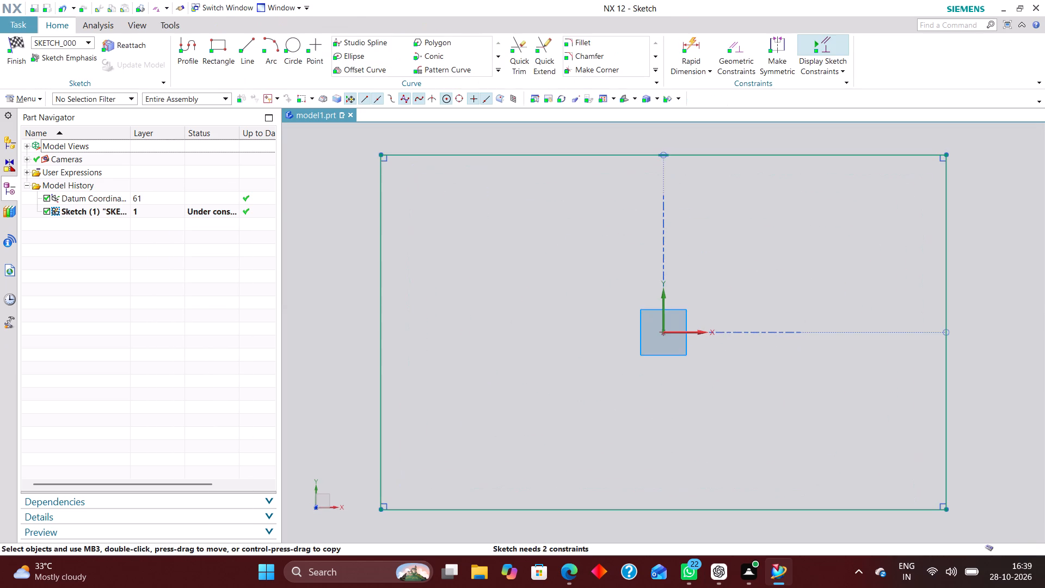
{"action": "scroll", "coordinate": [438, 225], "scroll_direction": "down", "scroll_amount": 4}
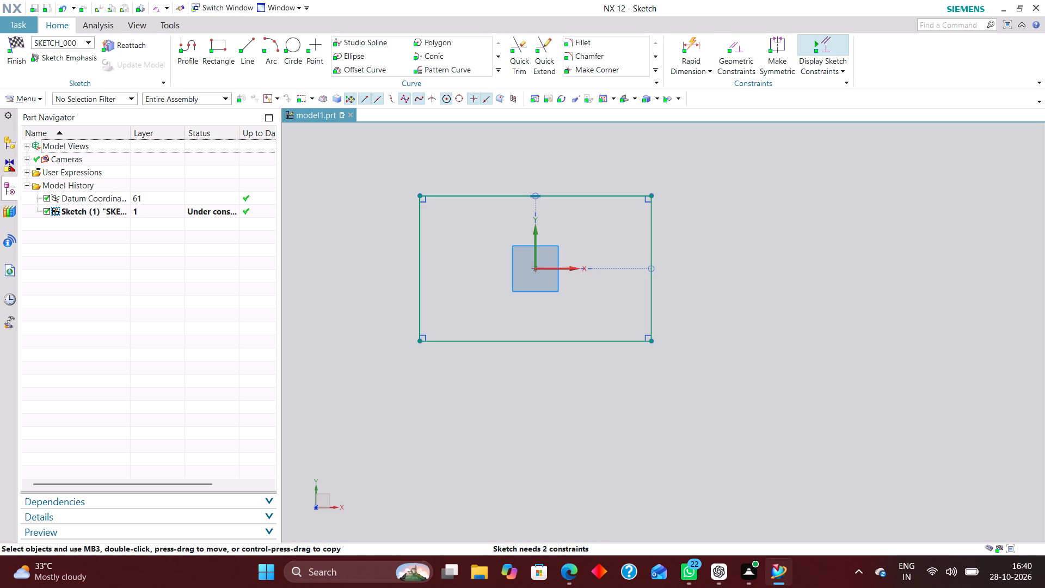
{"action": "left_click", "coordinate": [693, 45]}
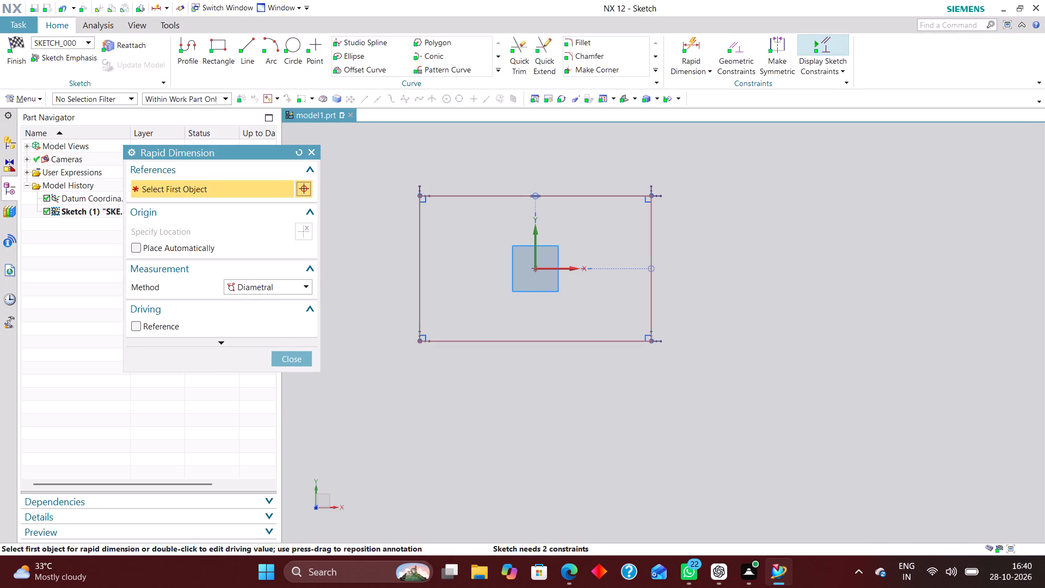
{"action": "left_click", "coordinate": [289, 291]}
{"action": "left_click", "coordinate": [286, 300]}
{"action": "left_click", "coordinate": [647, 299]}
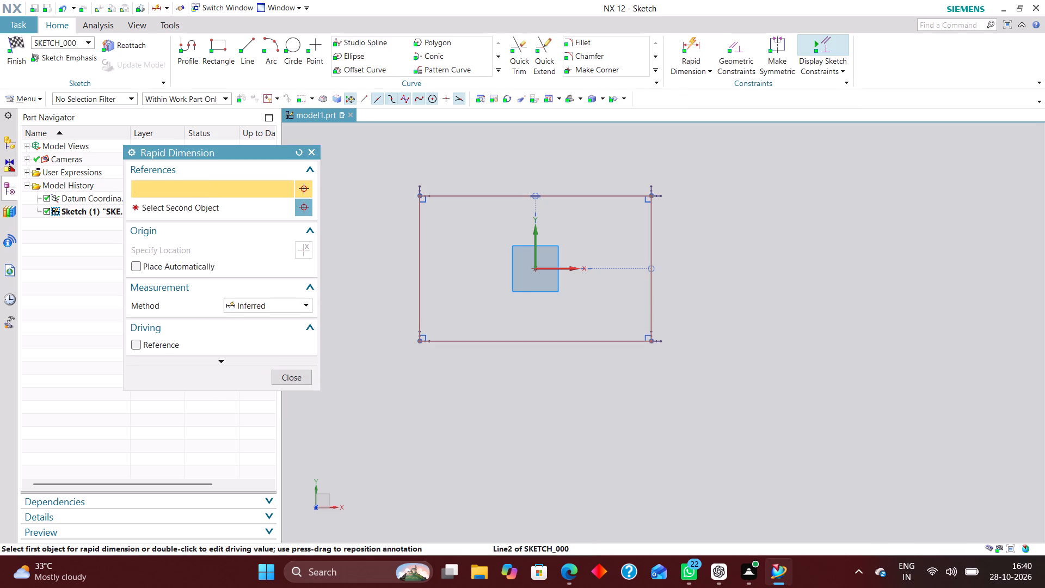
{"action": "left_click", "coordinate": [728, 261]}
{"action": "type", "text": "80"}
{"action": "key", "text": "Return"}
{"action": "key", "text": "Return"}
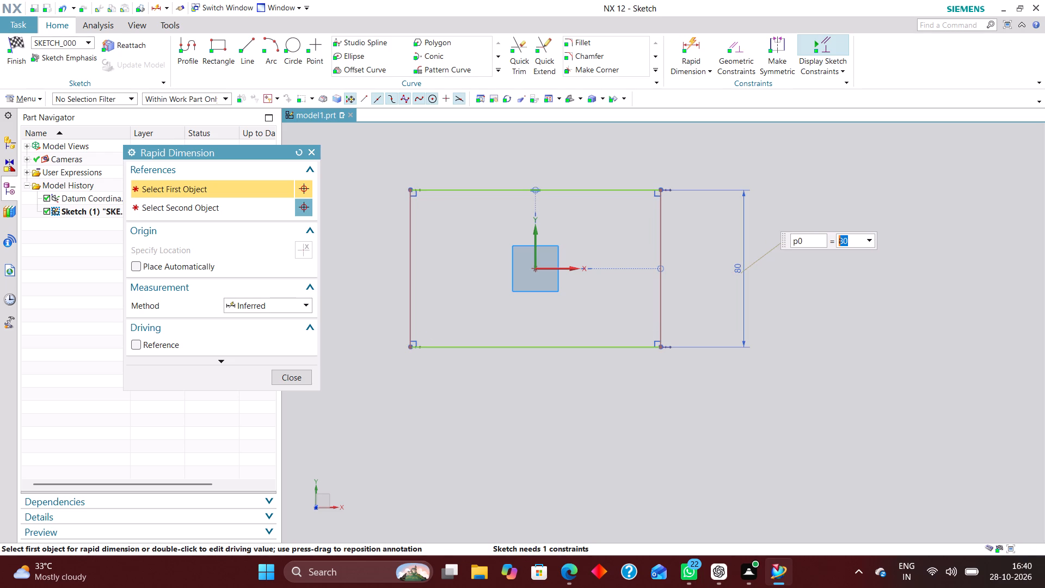
Dimension the rectangle's bottom edge to 160 mm and finish the sketch.
{"action": "left_click", "coordinate": [612, 348]}
{"action": "left_click", "coordinate": [541, 421]}
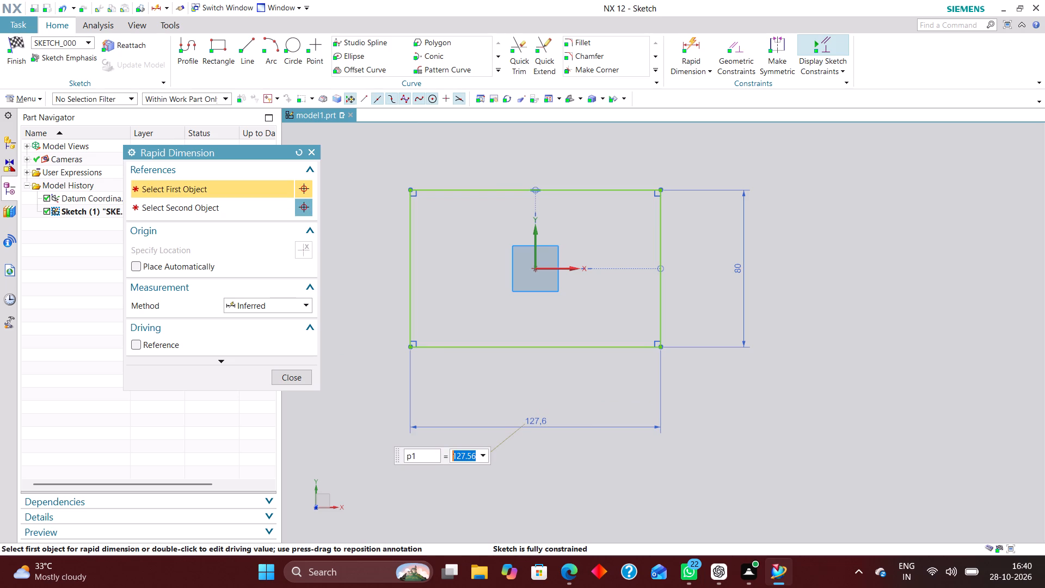
{"action": "type", "text": "160"}
{"action": "key", "text": "Return"}
{"action": "left_click", "coordinate": [315, 376]}
{"action": "left_click", "coordinate": [290, 377]}
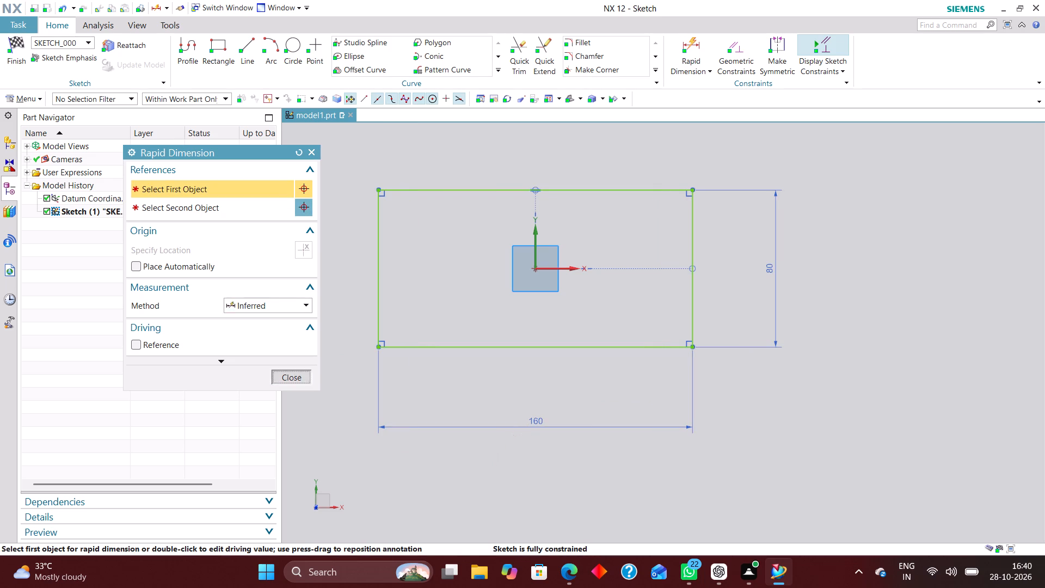
{"action": "scroll", "coordinate": [730, 357], "scroll_direction": "down", "scroll_amount": 3}
{"action": "scroll", "coordinate": [808, 365], "scroll_direction": "up", "scroll_amount": 3}
{"action": "scroll", "coordinate": [784, 371], "scroll_direction": "down", "scroll_amount": 2}
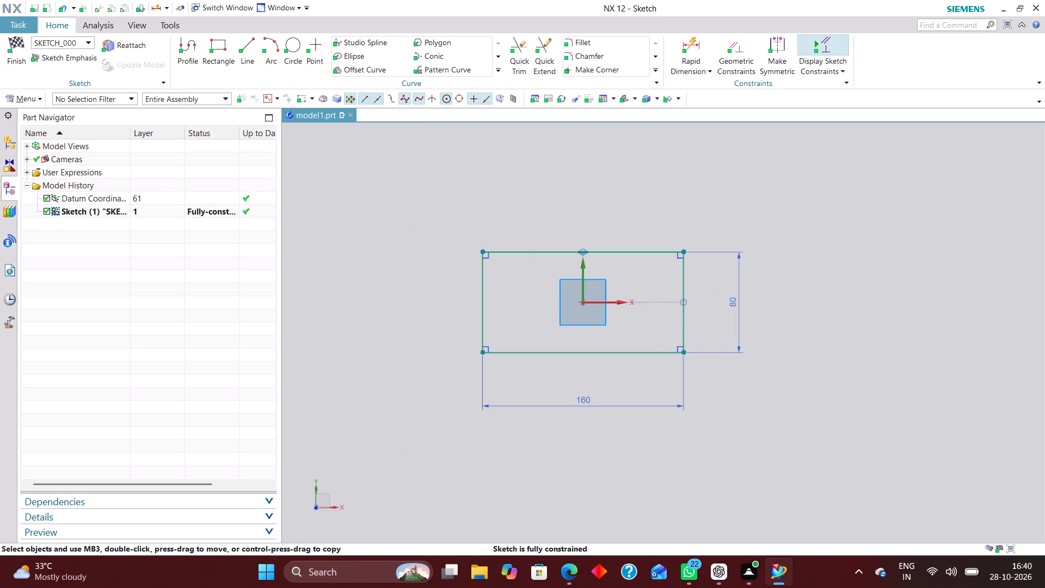
{"action": "left_click", "coordinate": [15, 40]}
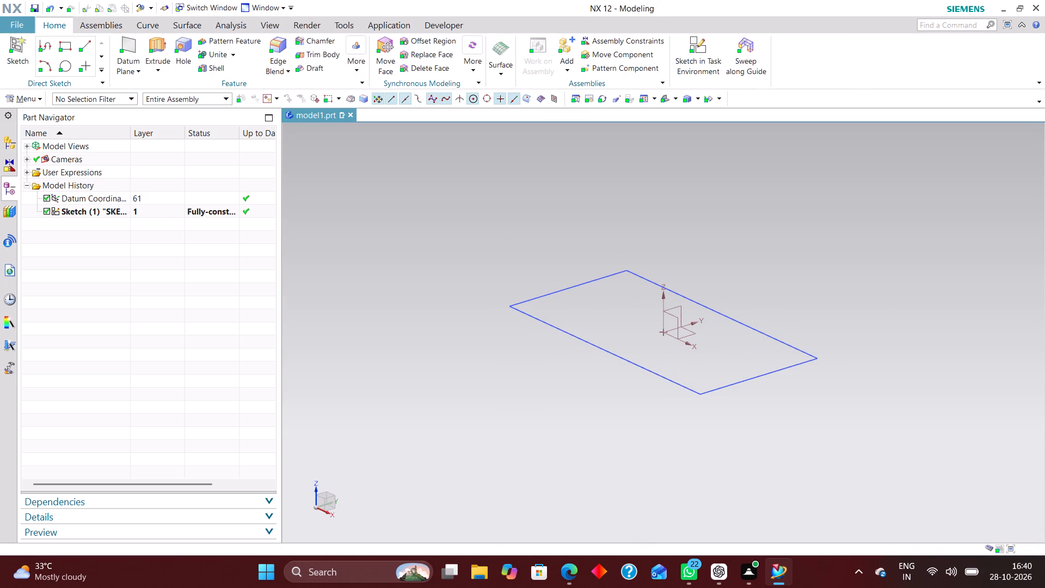
Extrude the rectangle sketch upward with a start distance of 0 and an end distance of 25 mm.
{"action": "scroll", "coordinate": [772, 351], "scroll_direction": "up", "scroll_amount": 2}
{"action": "left_click", "coordinate": [156, 52]}
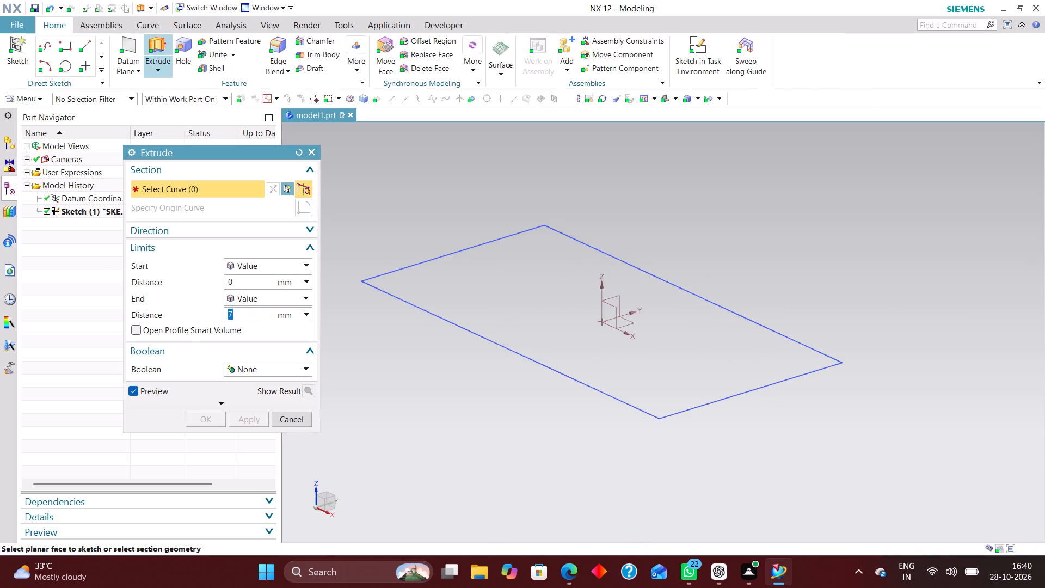
{"action": "left_click", "coordinate": [441, 321]}
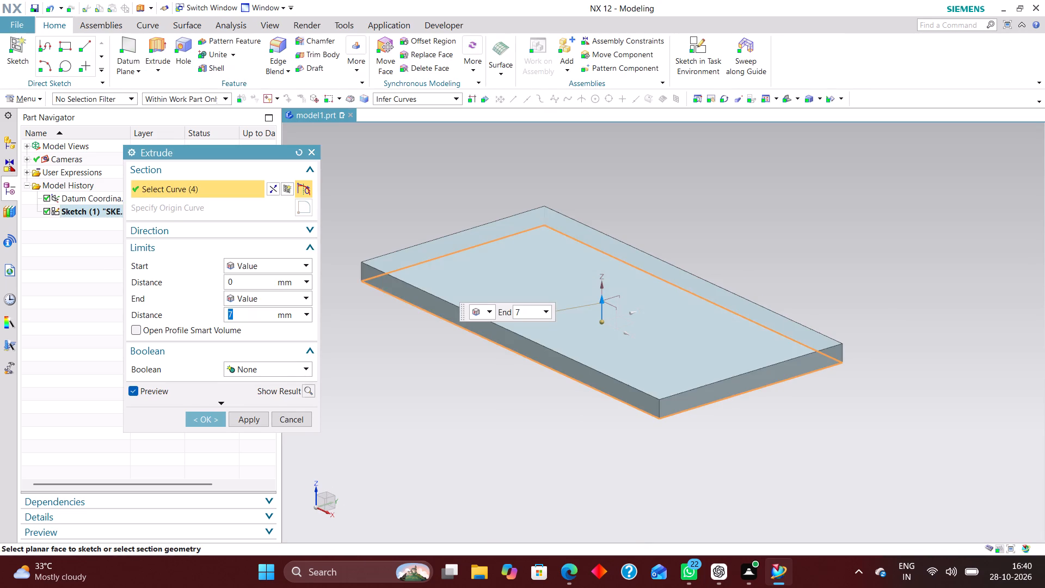
{"action": "left_click", "coordinate": [273, 265]}
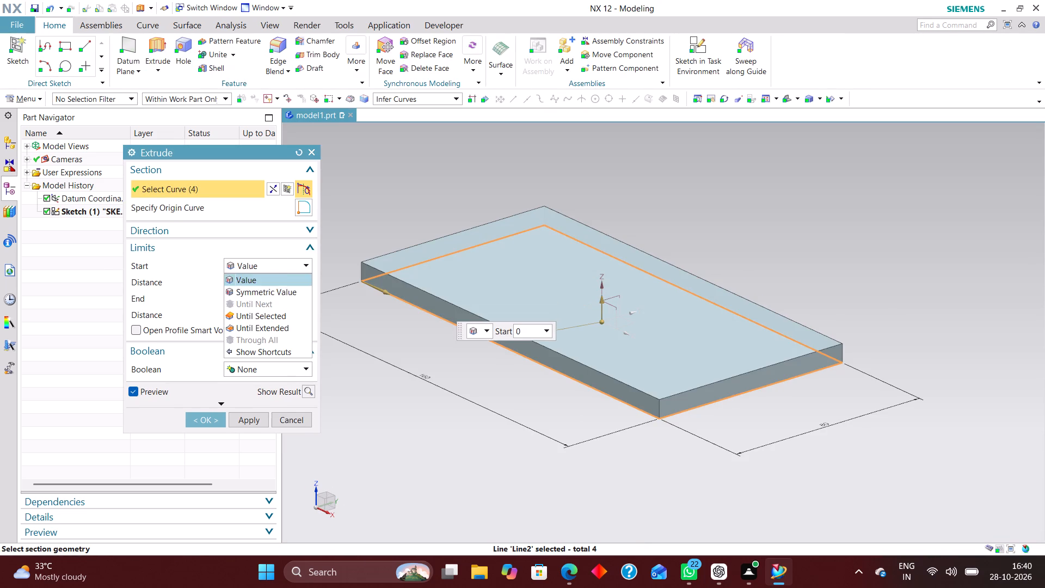
{"action": "left_click", "coordinate": [274, 289]}
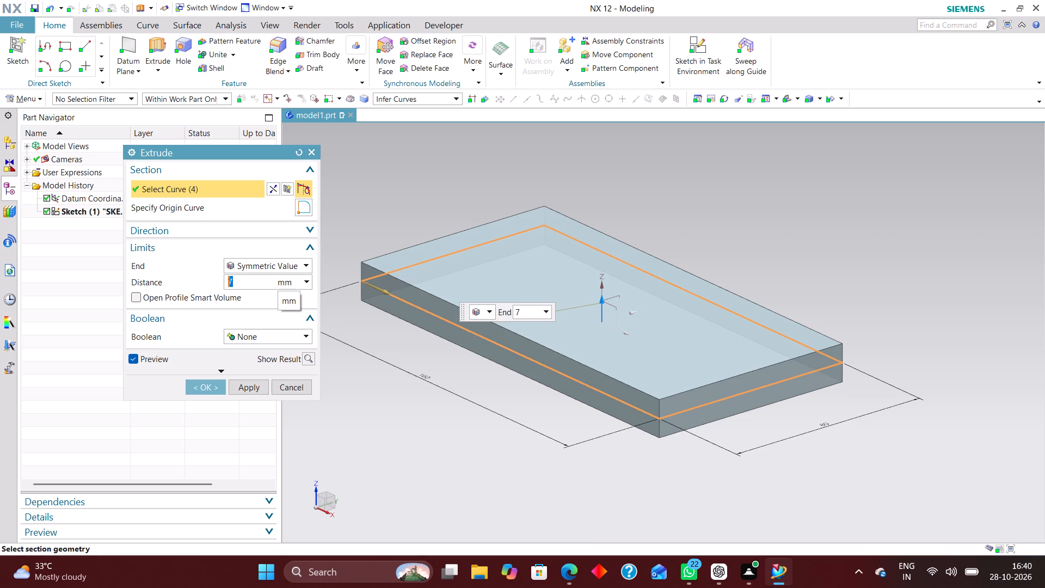
{"action": "left_click", "coordinate": [275, 265]}
{"action": "left_click", "coordinate": [273, 281]}
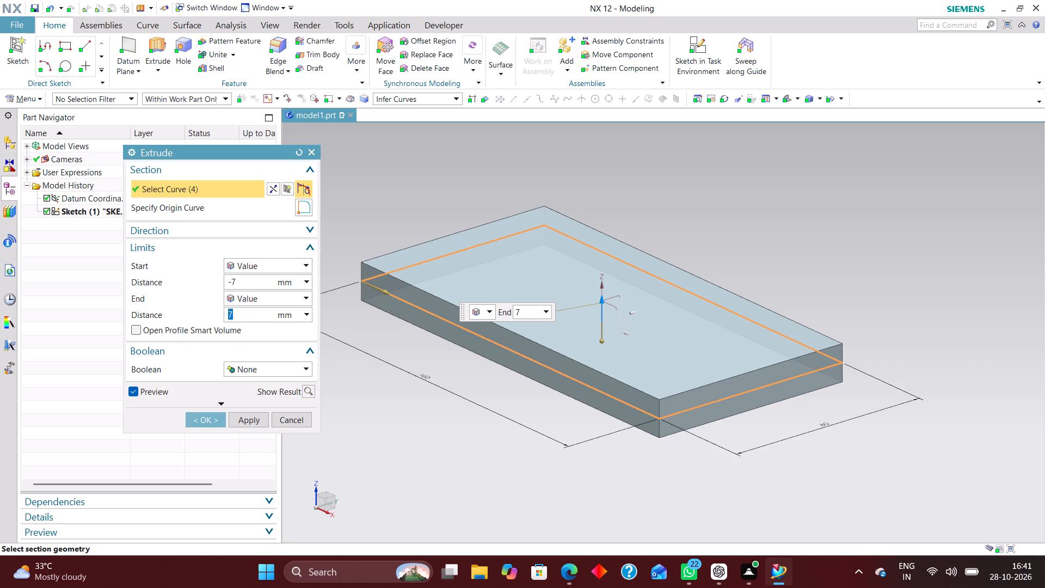
{"action": "left_click_drag", "start_coordinate": [251, 279], "coordinate": [190, 286]}
{"action": "key", "text": "0"}
{"action": "key", "text": "Return"}
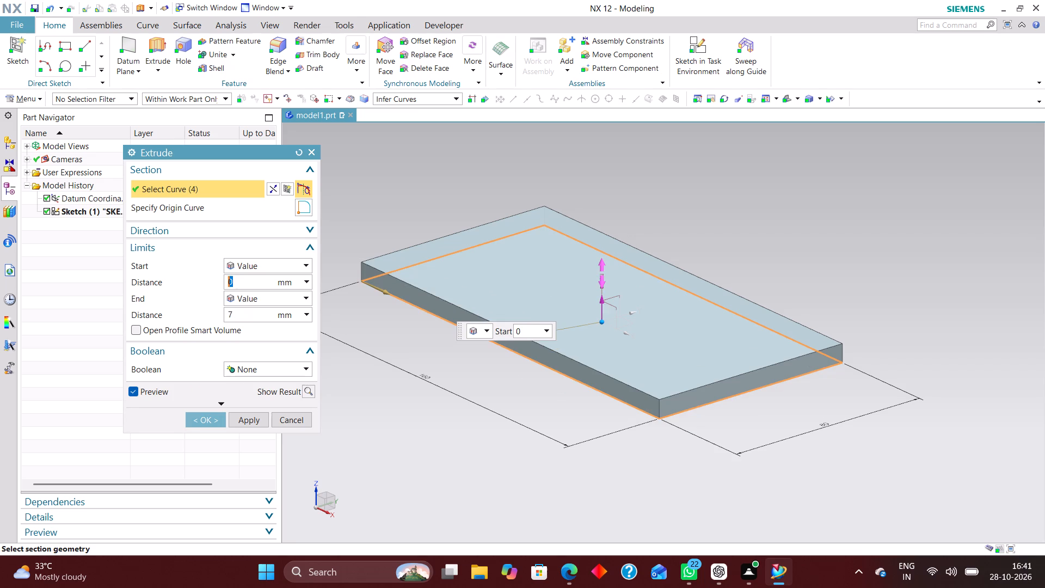
{"action": "left_click_drag", "start_coordinate": [601, 292], "coordinate": [606, 237]}
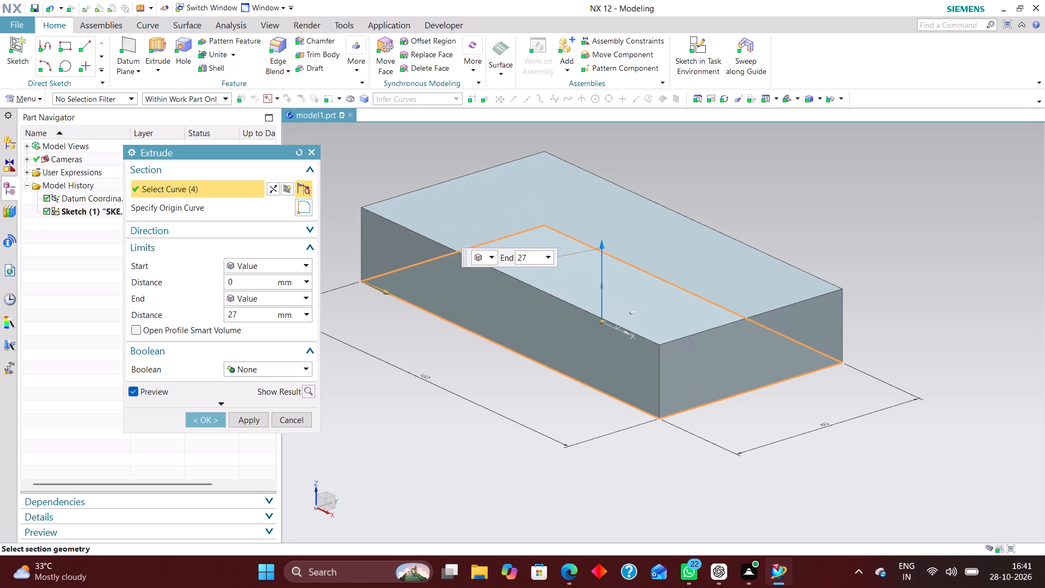
{"action": "left_click_drag", "start_coordinate": [606, 237], "coordinate": [606, 242]}
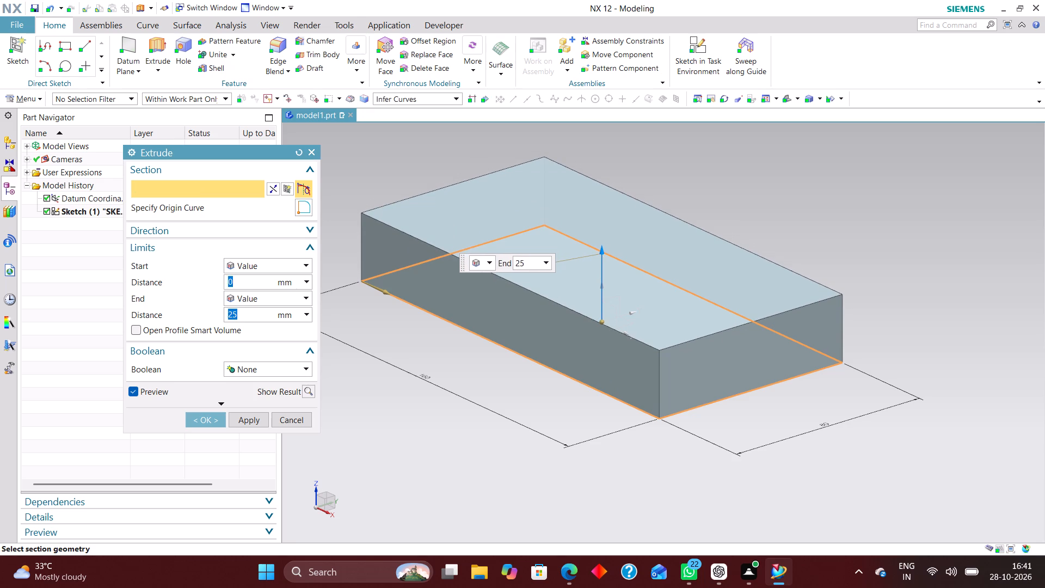
{"action": "left_click", "coordinate": [203, 413]}
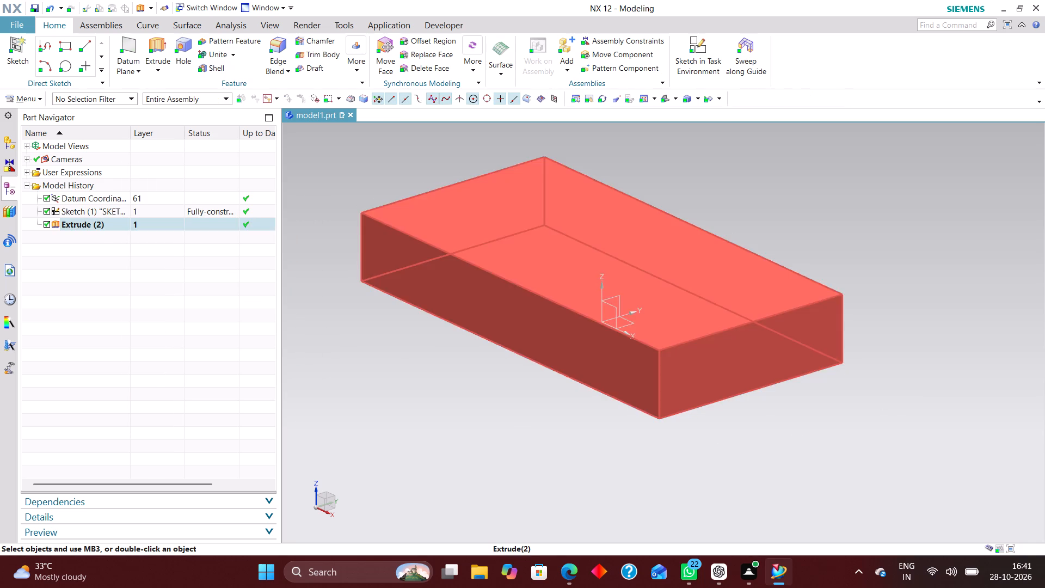
Hide the base rectangle sketch.
{"action": "right_click_drag", "start_coordinate": [447, 320], "coordinate": [446, 342]}
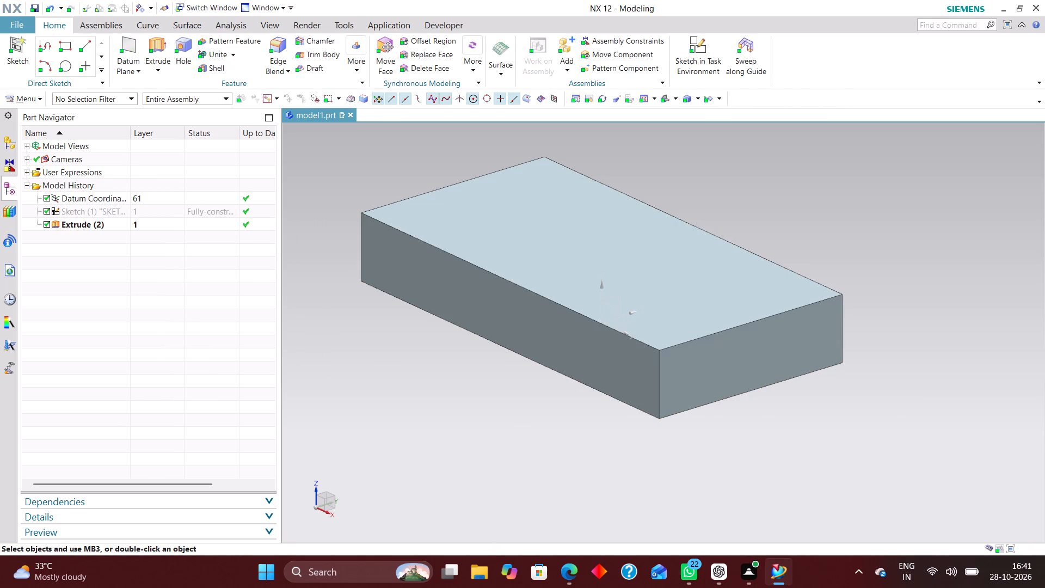
Blend the four vertical corner edges of the block with a 20 mm radius.
{"action": "left_click", "coordinate": [278, 44]}
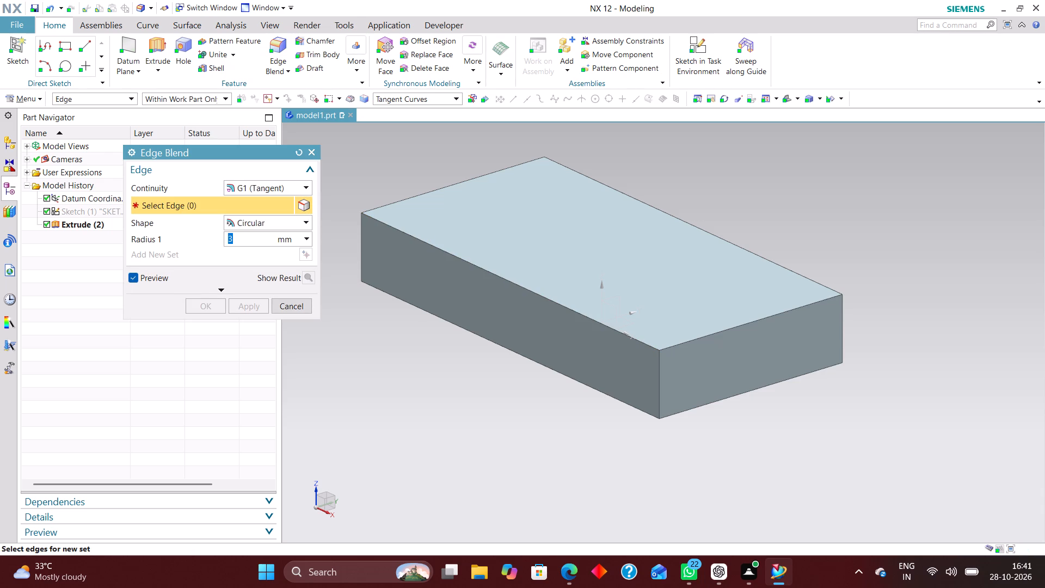
{"action": "left_click", "coordinate": [662, 382]}
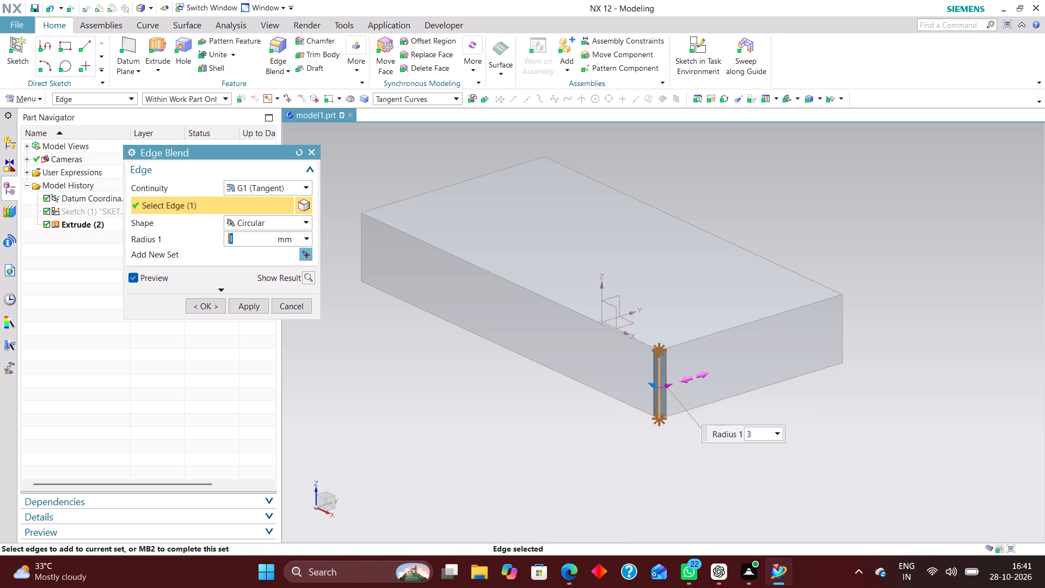
{"action": "type", "text": "20"}
{"action": "key", "text": "Return"}
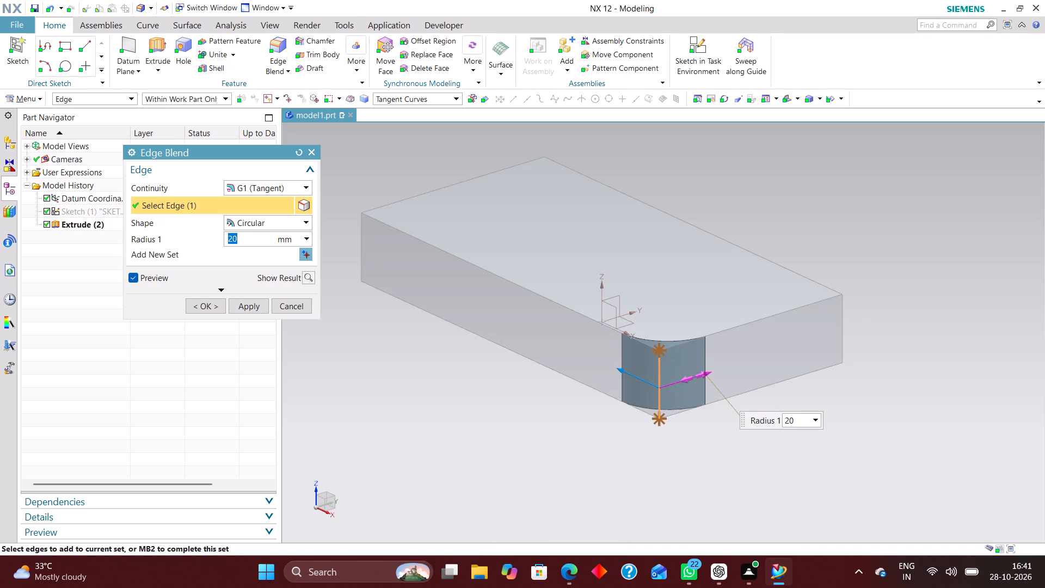
{"action": "left_click", "coordinate": [846, 339]}
{"action": "middle_click_drag", "start_coordinate": [925, 390], "coordinate": [782, 393]}
{"action": "middle_click_drag", "start_coordinate": [771, 413], "coordinate": [753, 443]}
{"action": "left_click", "coordinate": [616, 341]}
{"action": "middle_click_drag", "start_coordinate": [929, 369], "coordinate": [884, 378]}
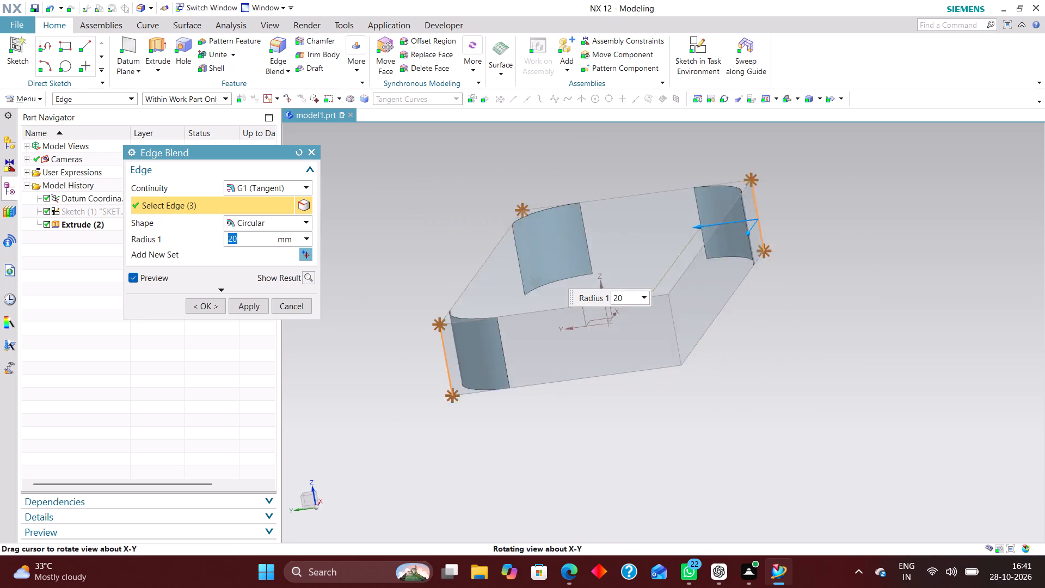
{"action": "middle_click_drag", "start_coordinate": [884, 378], "coordinate": [878, 388]}
{"action": "left_click", "coordinate": [619, 378]}
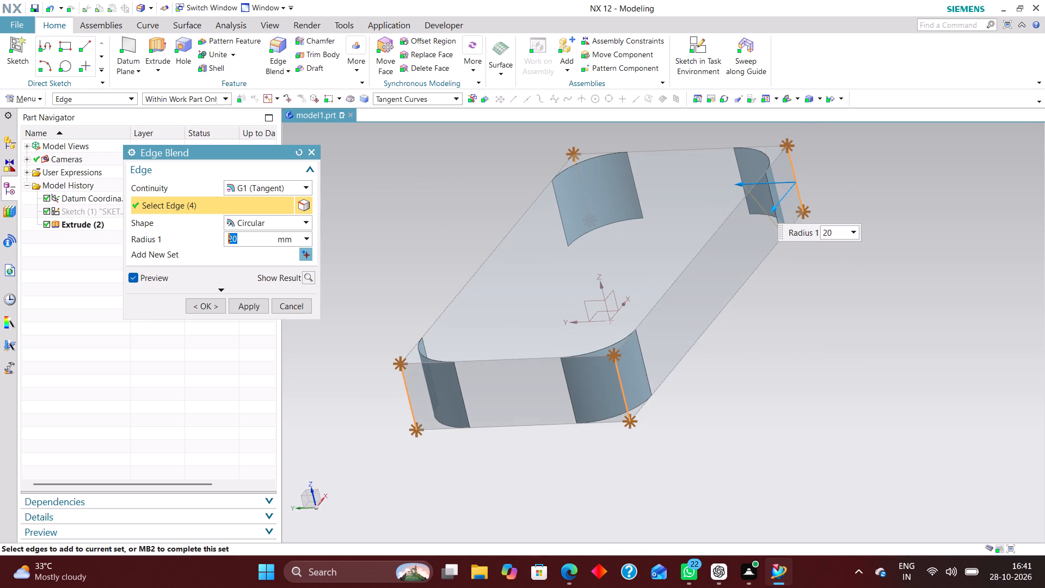
{"action": "scroll", "coordinate": [807, 391], "scroll_direction": "up", "scroll_amount": 1}
{"action": "middle_click_drag", "start_coordinate": [813, 384], "coordinate": [877, 371]}
{"action": "scroll", "coordinate": [862, 377], "scroll_direction": "down", "scroll_amount": 3}
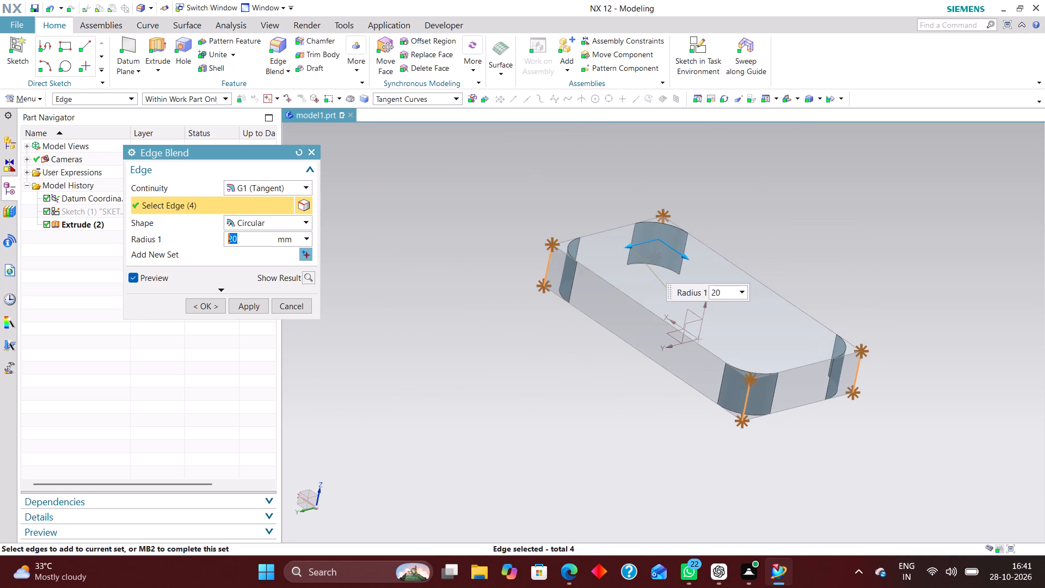
{"action": "left_click", "coordinate": [192, 308]}
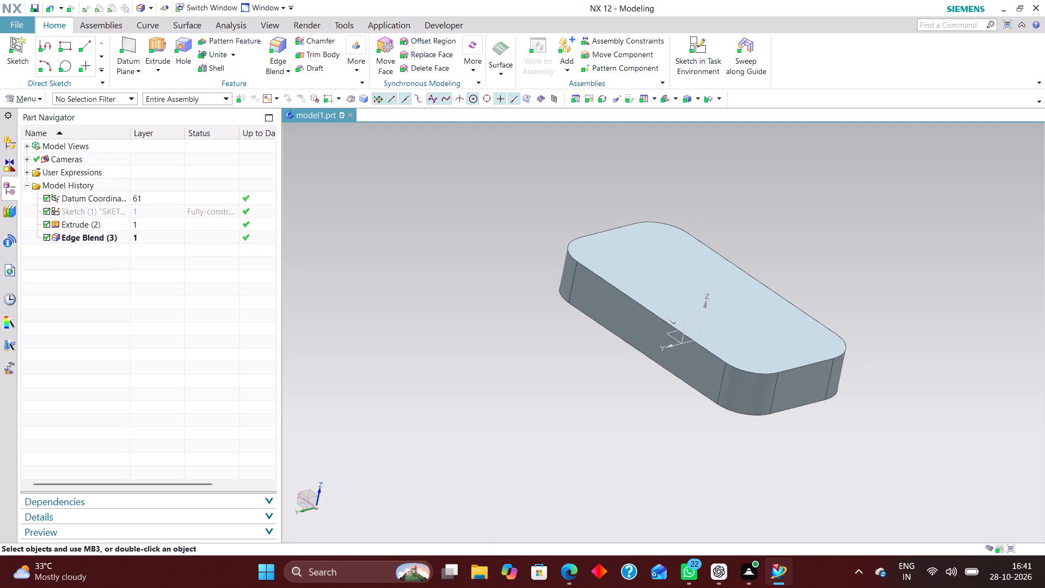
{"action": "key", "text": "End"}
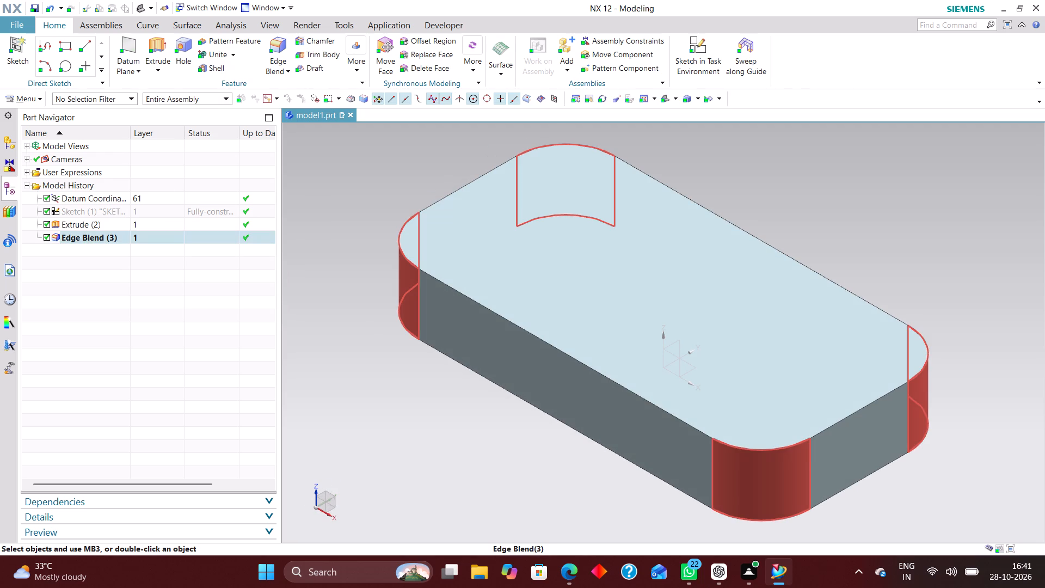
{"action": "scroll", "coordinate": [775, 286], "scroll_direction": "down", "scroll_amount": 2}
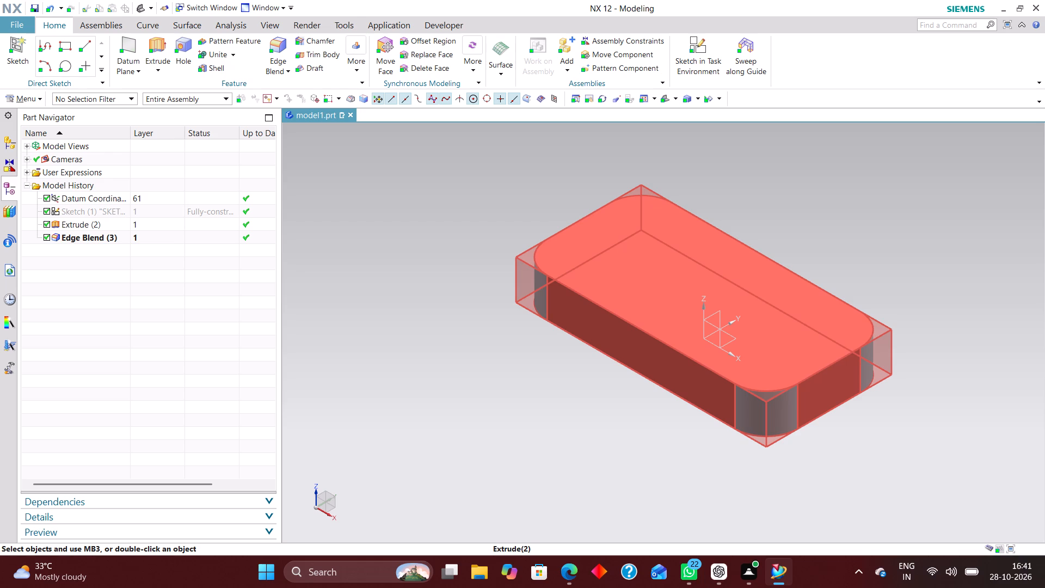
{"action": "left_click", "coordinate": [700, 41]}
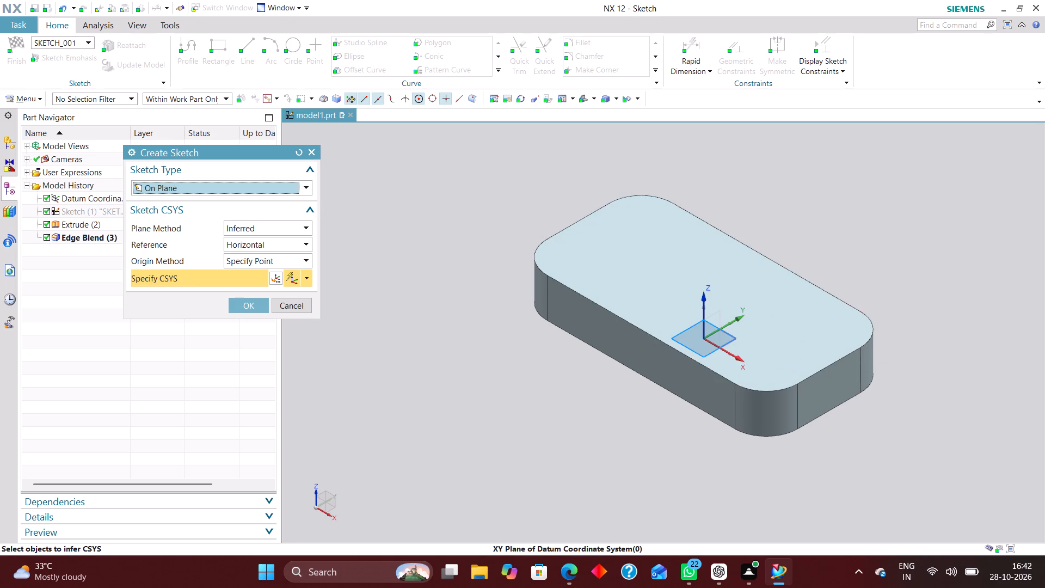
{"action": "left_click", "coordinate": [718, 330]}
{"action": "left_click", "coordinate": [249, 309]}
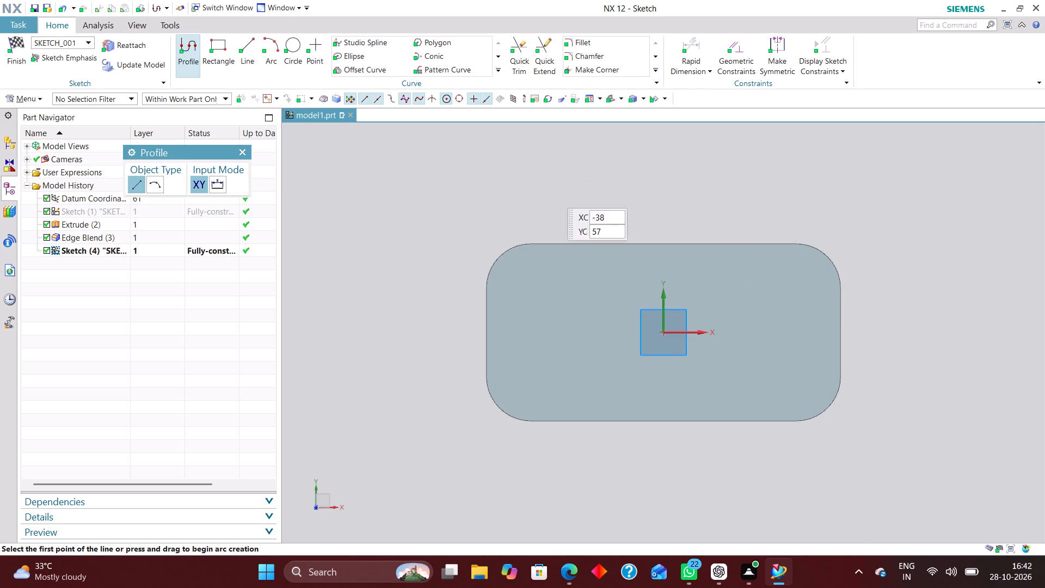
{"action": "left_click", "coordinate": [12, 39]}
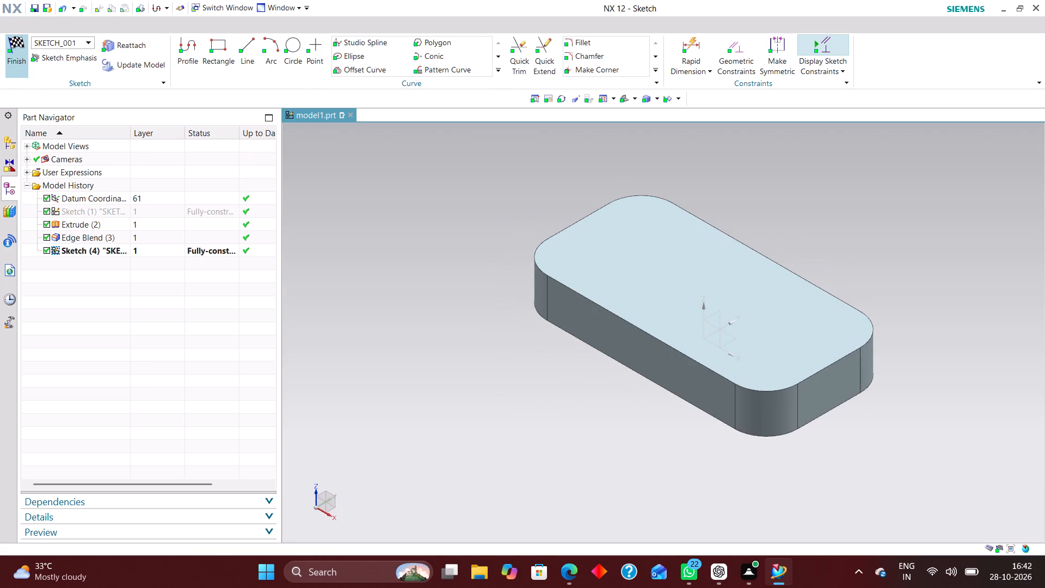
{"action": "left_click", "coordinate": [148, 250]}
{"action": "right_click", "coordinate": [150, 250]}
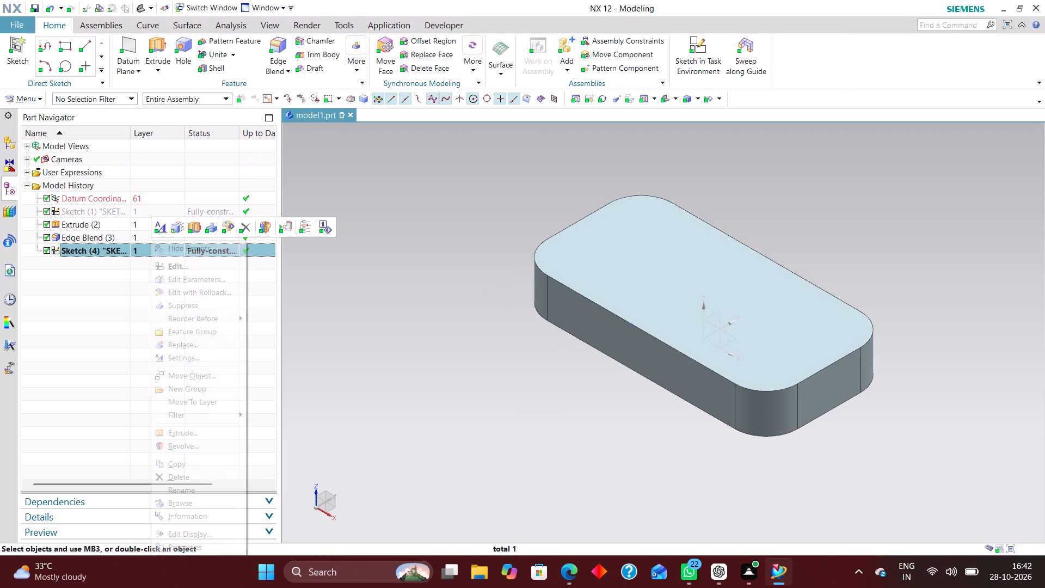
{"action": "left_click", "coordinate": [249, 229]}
Sketch an 80 mm diameter circle centred on the origin on the XZ plane, and finish the sketch.
{"action": "left_click", "coordinate": [700, 43]}
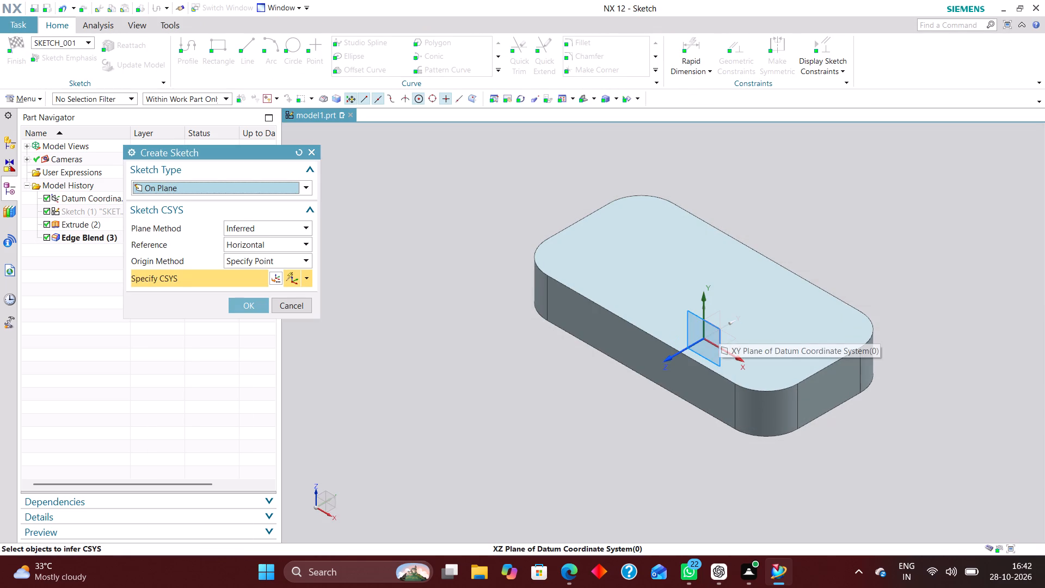
{"action": "left_click", "coordinate": [717, 326]}
{"action": "left_click", "coordinate": [250, 304]}
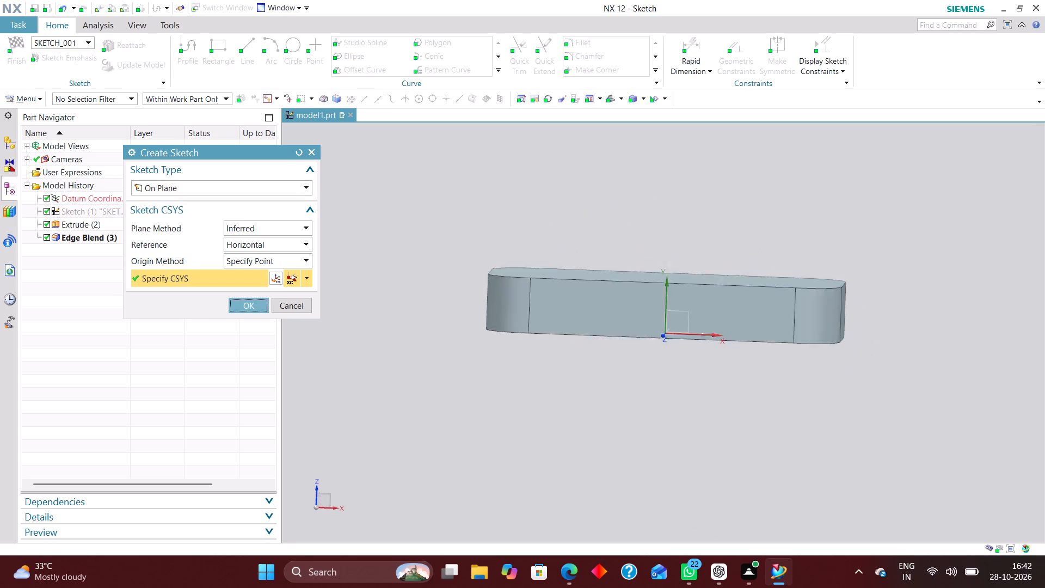
{"action": "left_click", "coordinate": [293, 47]}
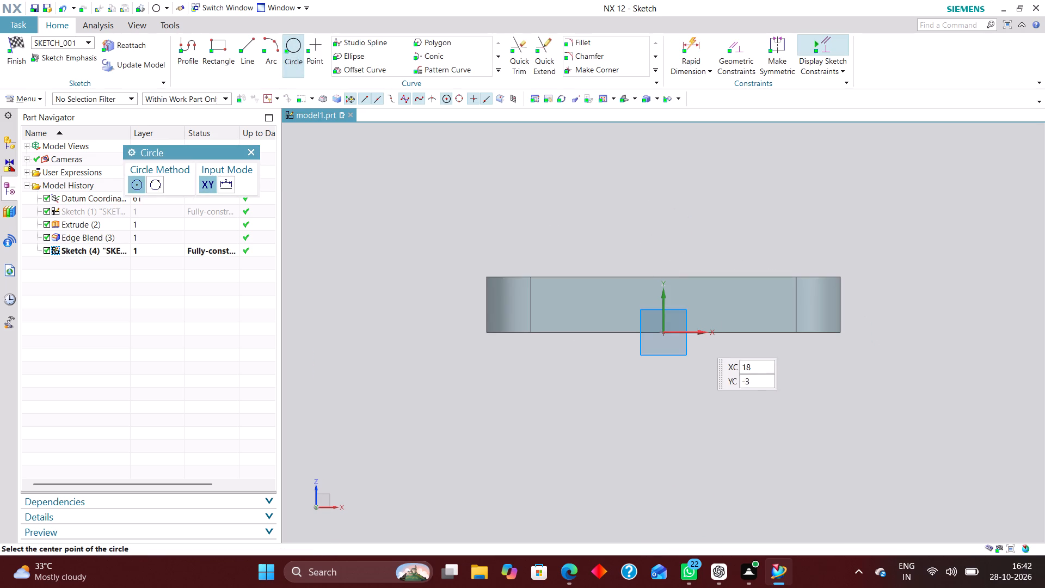
{"action": "left_click", "coordinate": [664, 332]}
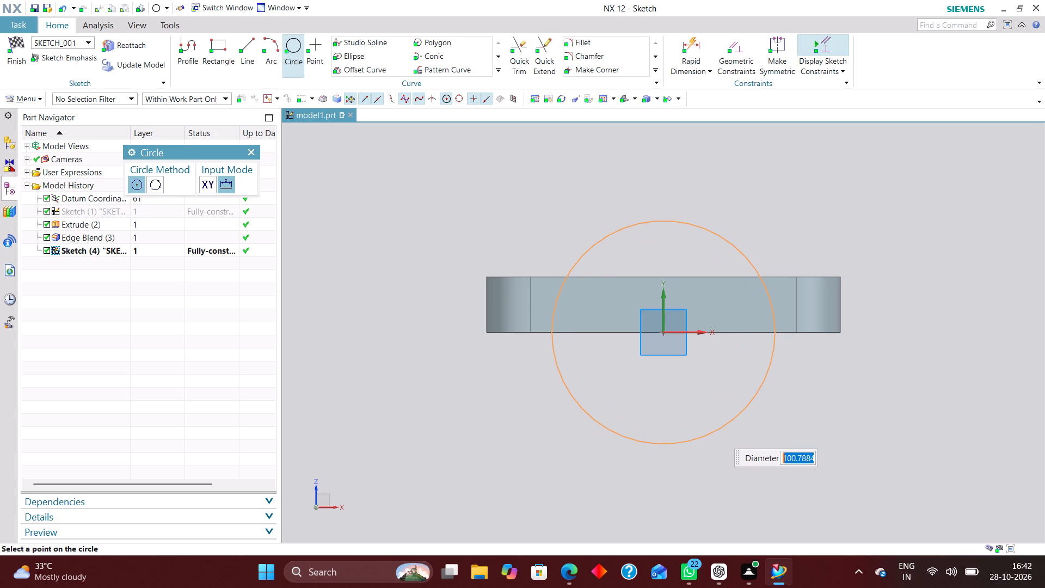
{"action": "type", "text": "80"}
{"action": "key", "text": "Return"}
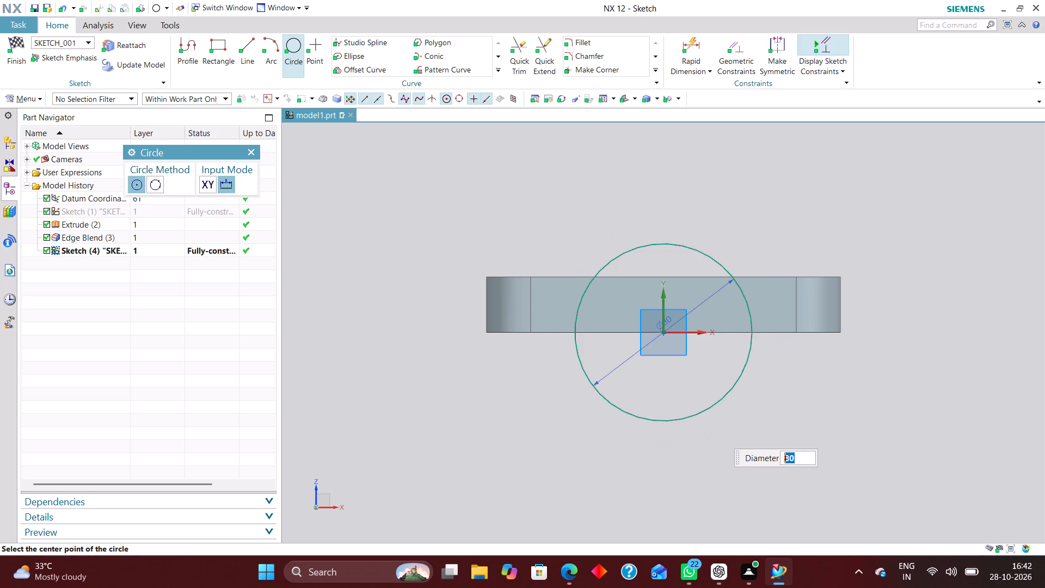
{"action": "left_click", "coordinate": [252, 152]}
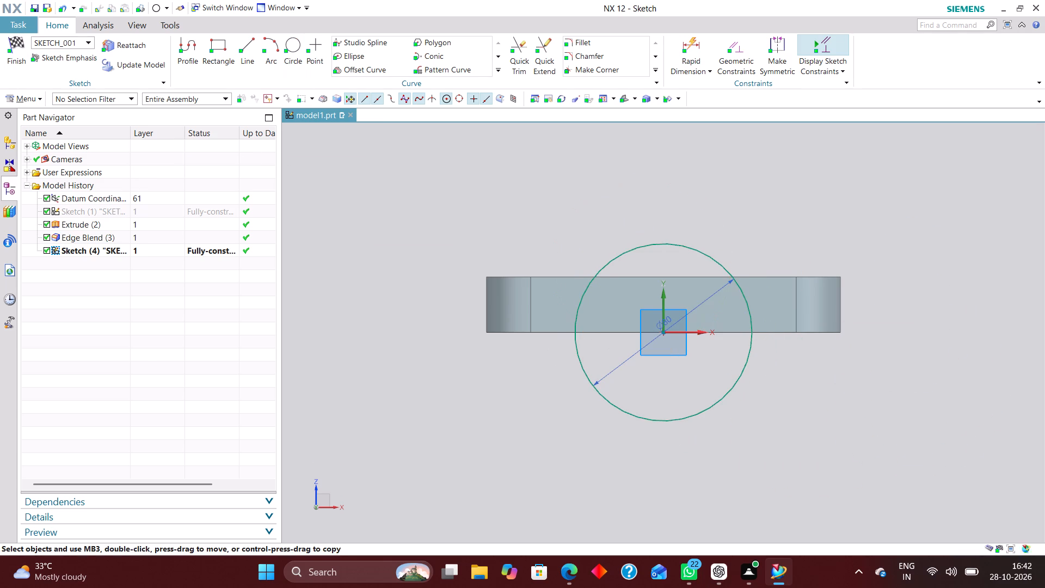
{"action": "left_click", "coordinate": [19, 43]}
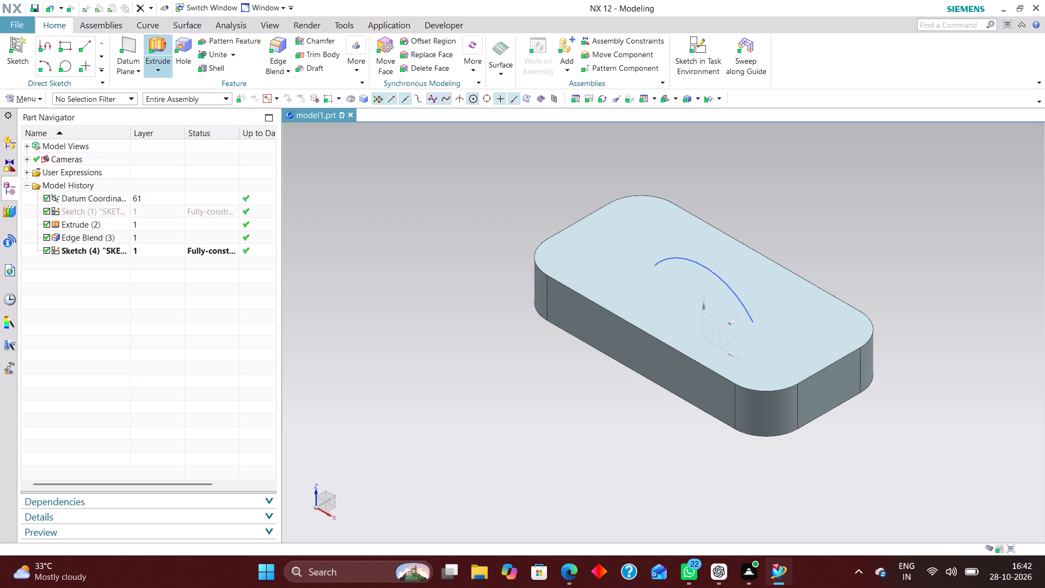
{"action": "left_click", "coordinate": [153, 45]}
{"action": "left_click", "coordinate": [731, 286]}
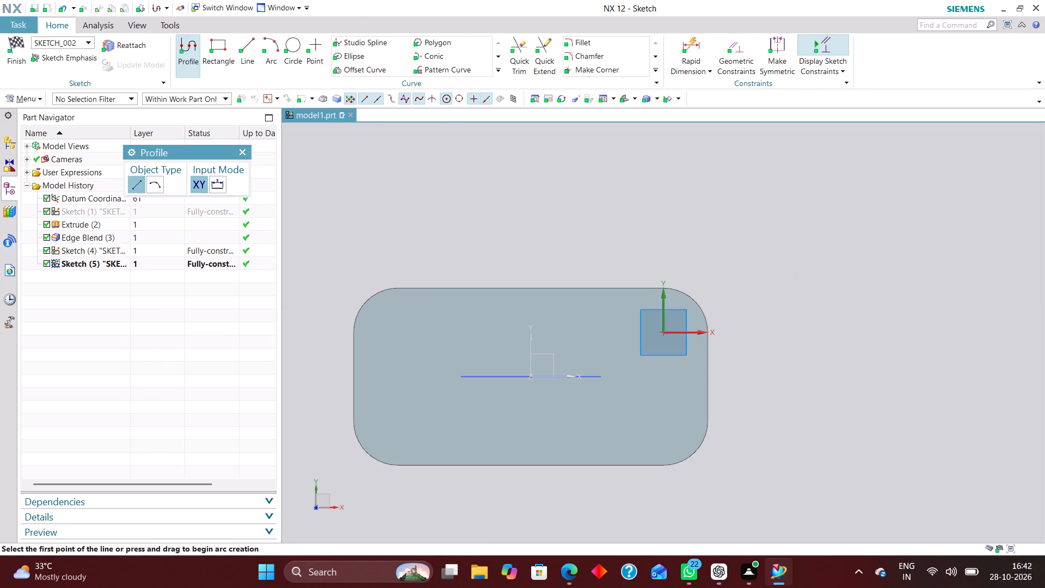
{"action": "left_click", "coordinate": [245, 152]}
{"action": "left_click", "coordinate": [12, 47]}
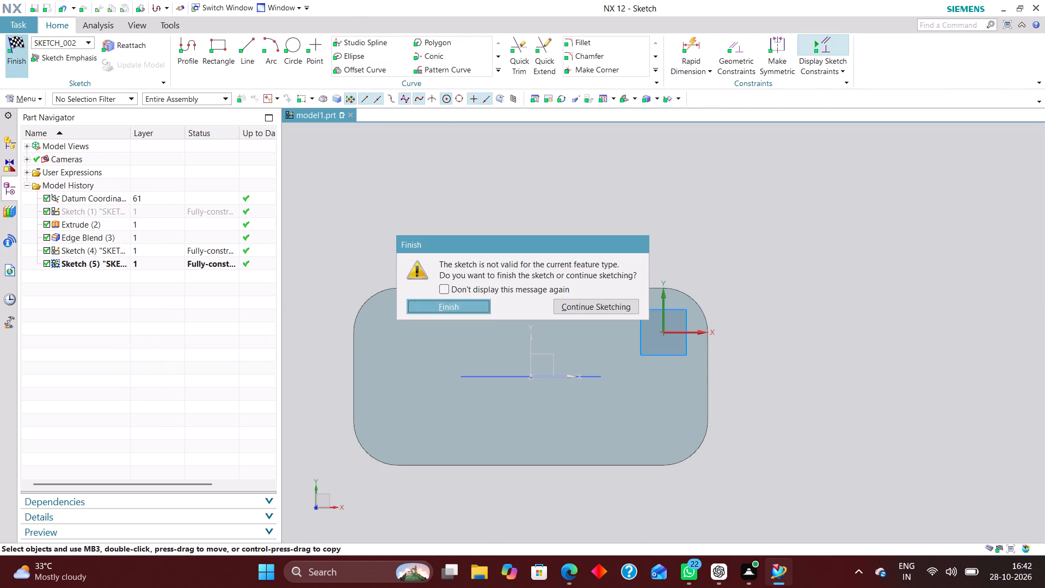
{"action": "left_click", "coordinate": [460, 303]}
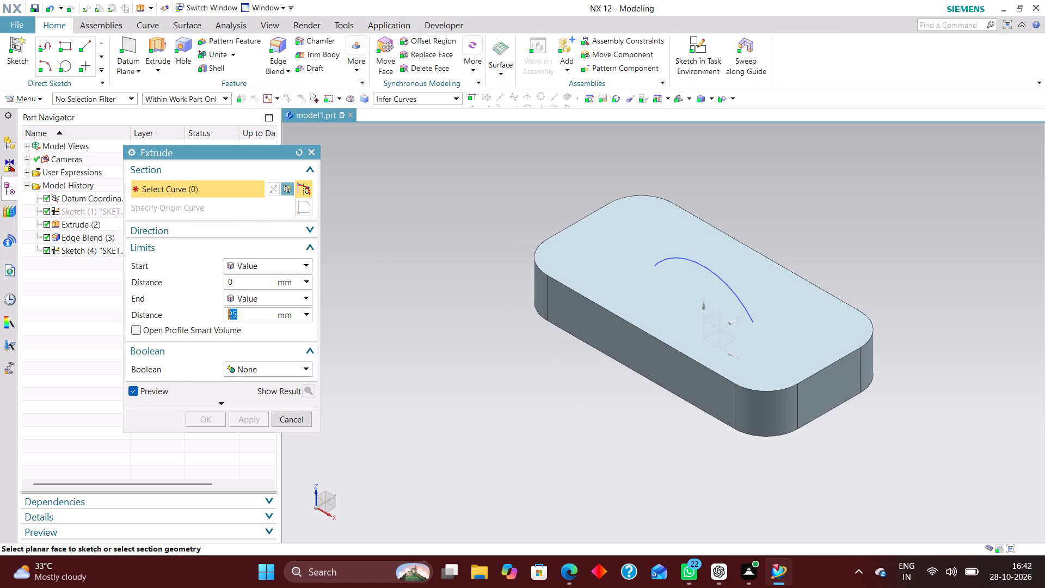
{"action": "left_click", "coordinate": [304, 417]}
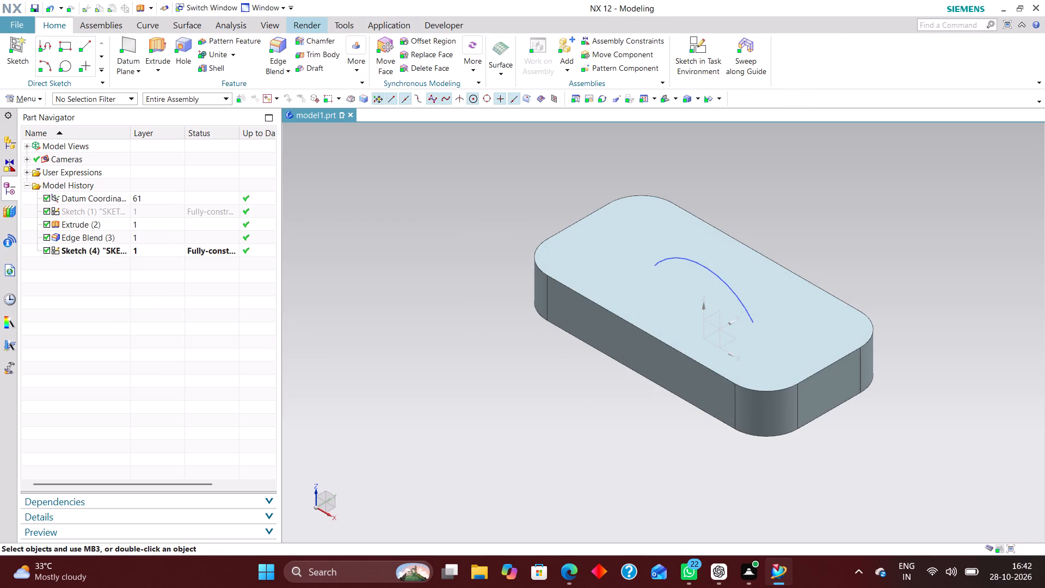
Extrude the 80 mm circle sketch symmetrically with a distance of 40 mm and no Boolean.
{"action": "left_click", "coordinate": [160, 45]}
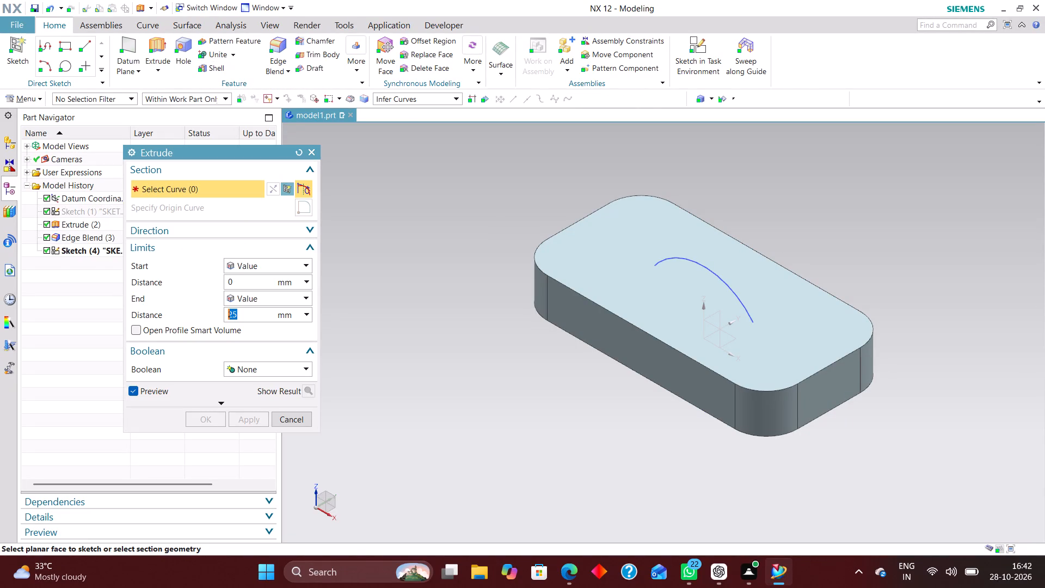
{"action": "left_click", "coordinate": [88, 252]}
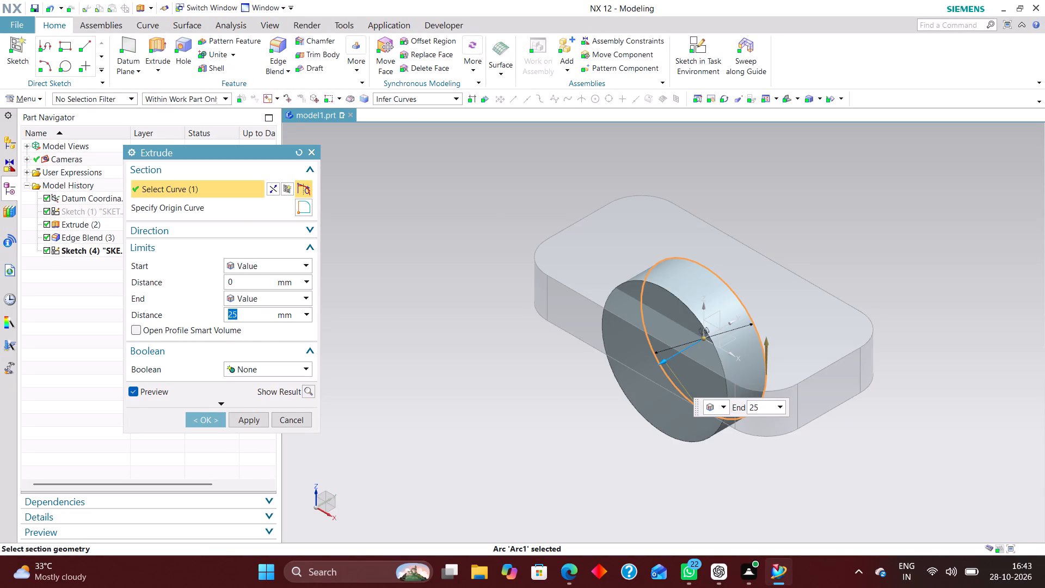
{"action": "left_click", "coordinate": [269, 261]}
{"action": "left_click", "coordinate": [273, 289]}
{"action": "middle_click_drag", "start_coordinate": [589, 329], "coordinate": [589, 314]}
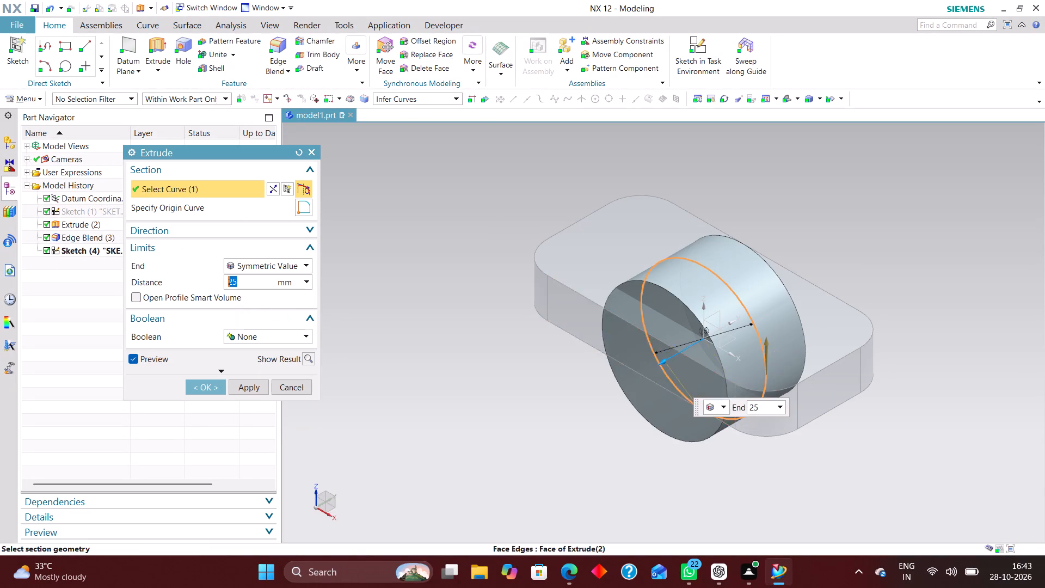
{"action": "middle_click_drag", "start_coordinate": [589, 314], "coordinate": [562, 306]}
{"action": "right_click_drag", "start_coordinate": [855, 244], "coordinate": [788, 247]}
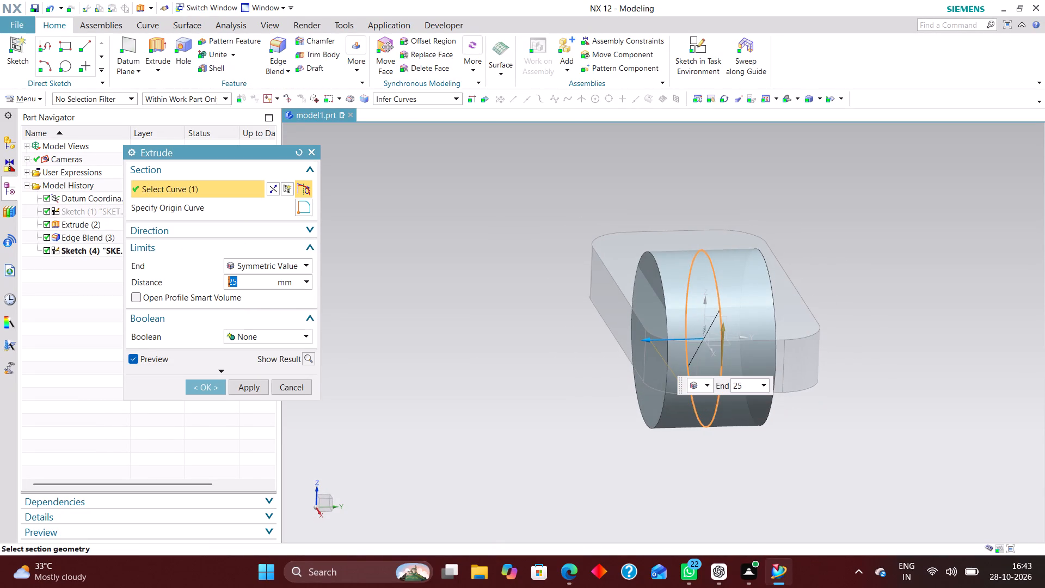
{"action": "right_click_drag", "start_coordinate": [788, 247], "coordinate": [720, 239]}
{"action": "scroll", "coordinate": [698, 345], "scroll_direction": "up", "scroll_amount": 2}
{"action": "left_click_drag", "start_coordinate": [611, 333], "coordinate": [588, 327]}
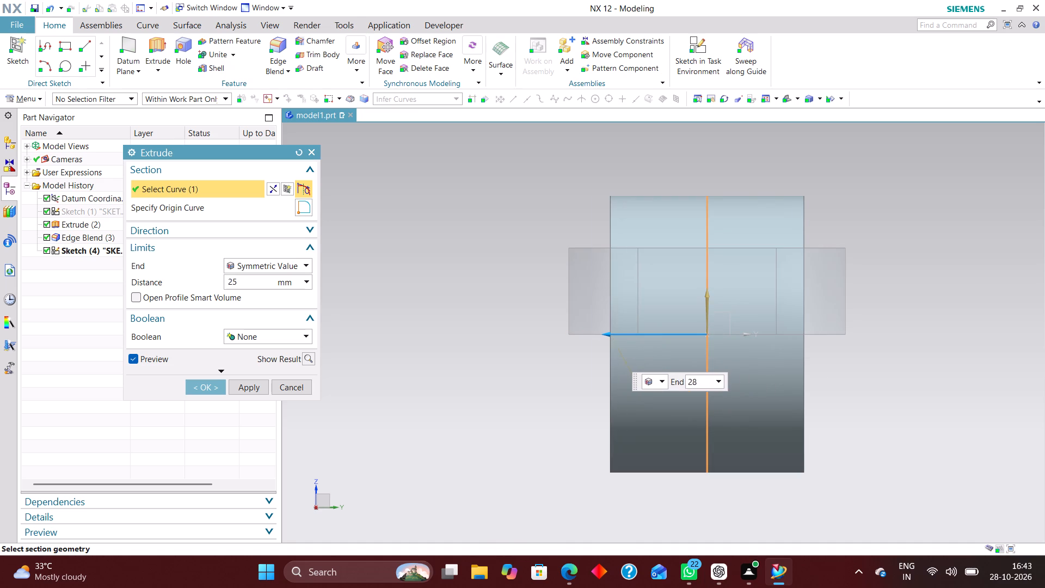
{"action": "left_click_drag", "start_coordinate": [588, 327], "coordinate": [563, 324]}
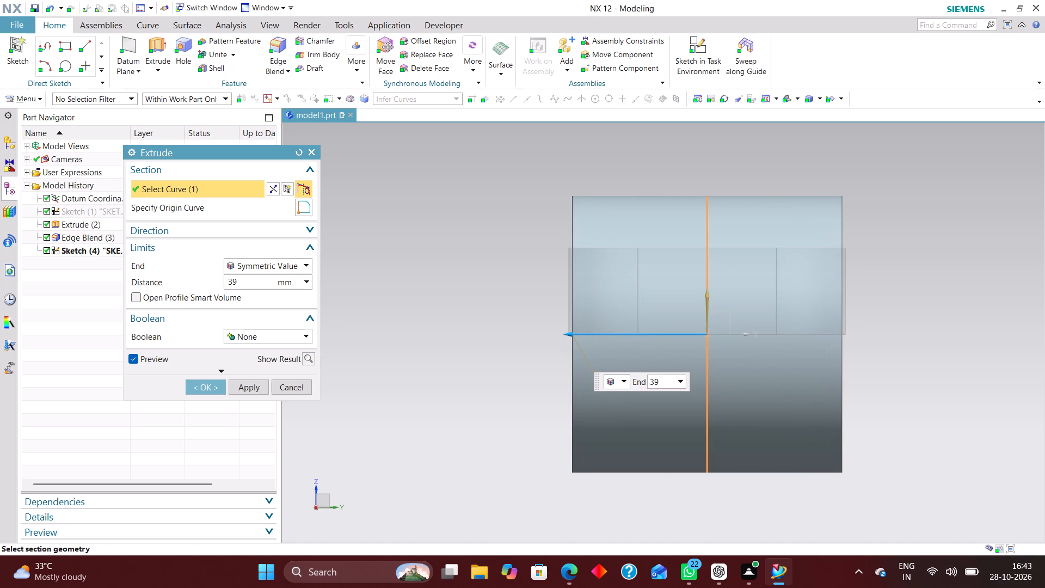
{"action": "left_click_drag", "start_coordinate": [563, 324], "coordinate": [563, 324]}
{"action": "left_click_drag", "start_coordinate": [563, 324], "coordinate": [550, 320]}
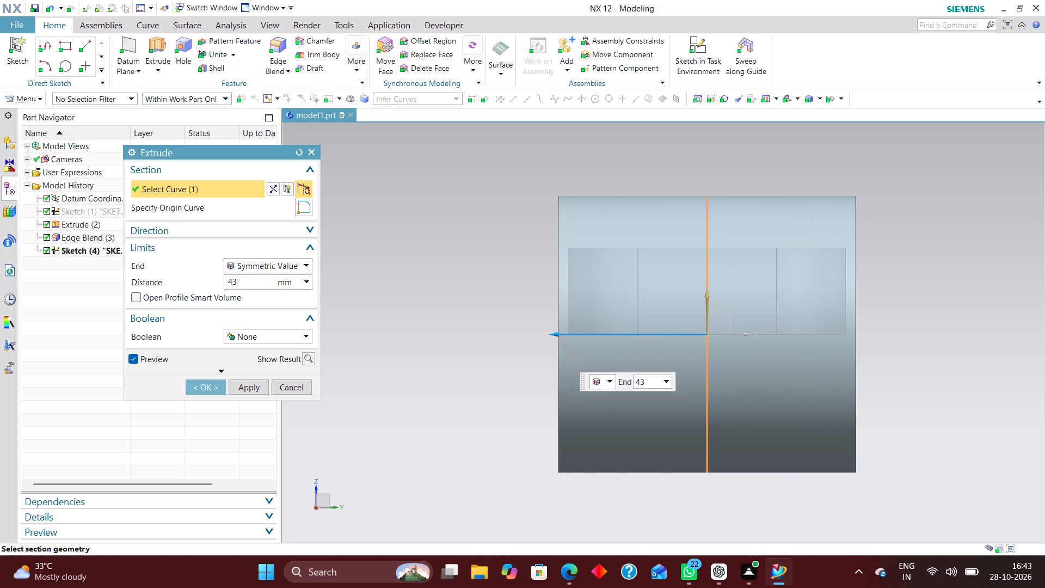
{"action": "left_click_drag", "start_coordinate": [550, 320], "coordinate": [556, 318]}
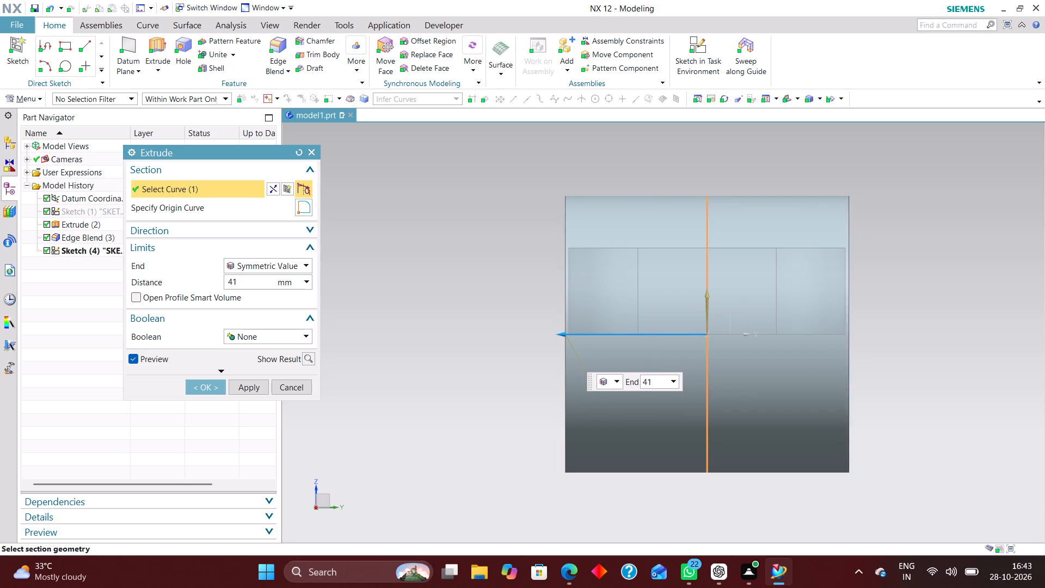
{"action": "left_click_drag", "start_coordinate": [556, 318], "coordinate": [558, 318]}
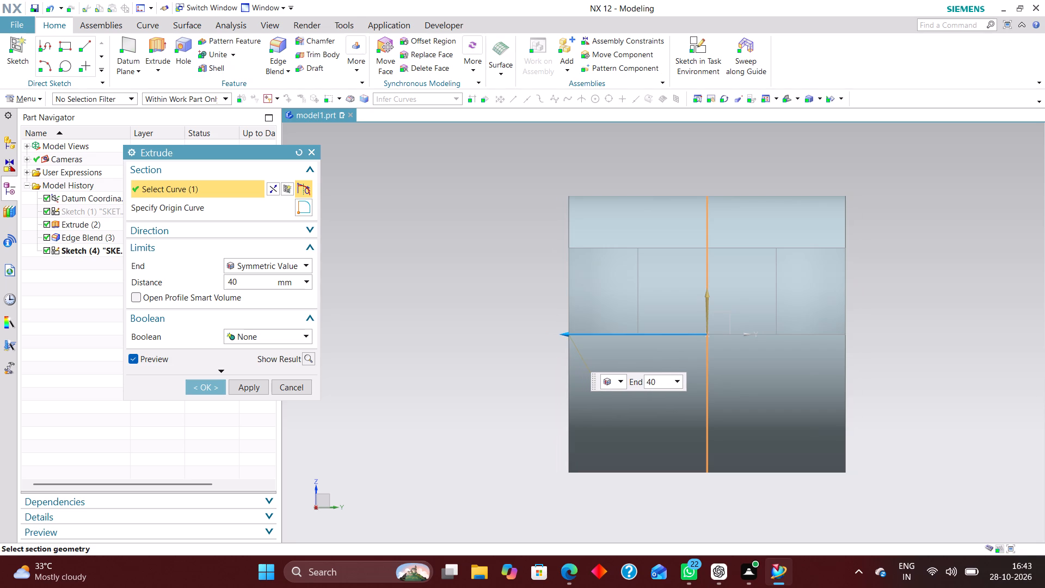
{"action": "left_click_drag", "start_coordinate": [558, 318], "coordinate": [559, 318]}
{"action": "left_click", "coordinate": [196, 384]}
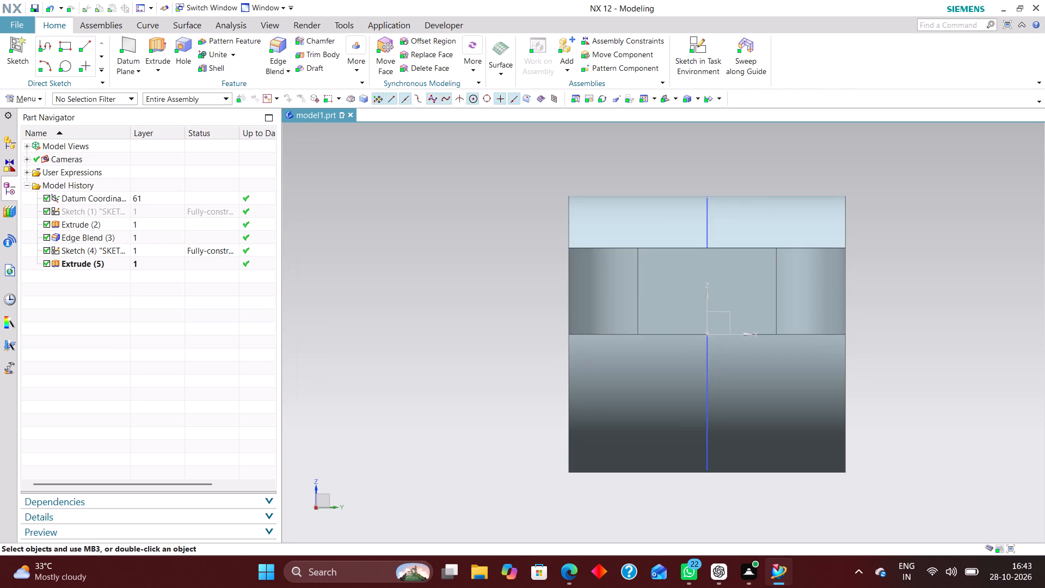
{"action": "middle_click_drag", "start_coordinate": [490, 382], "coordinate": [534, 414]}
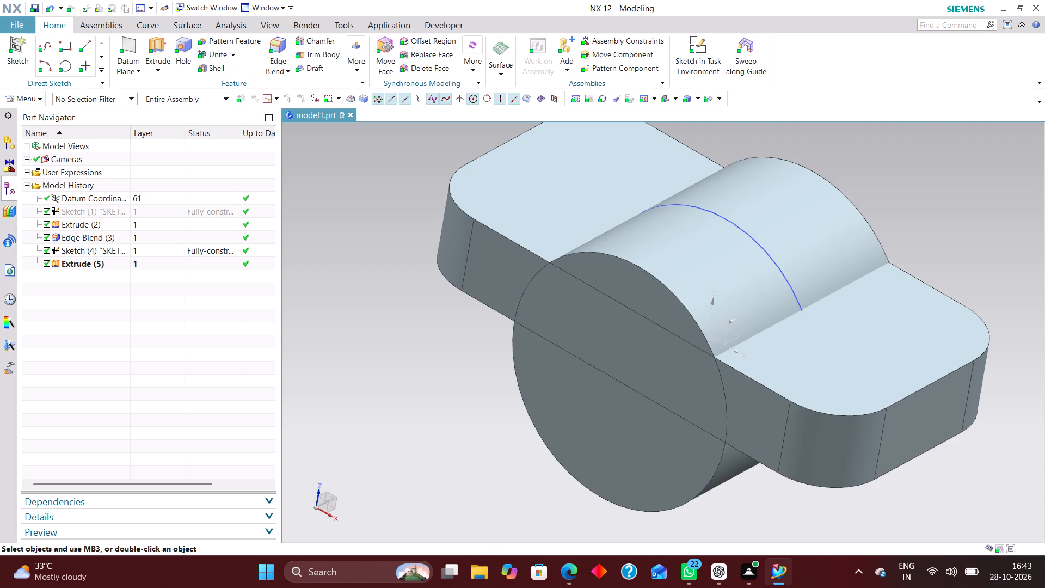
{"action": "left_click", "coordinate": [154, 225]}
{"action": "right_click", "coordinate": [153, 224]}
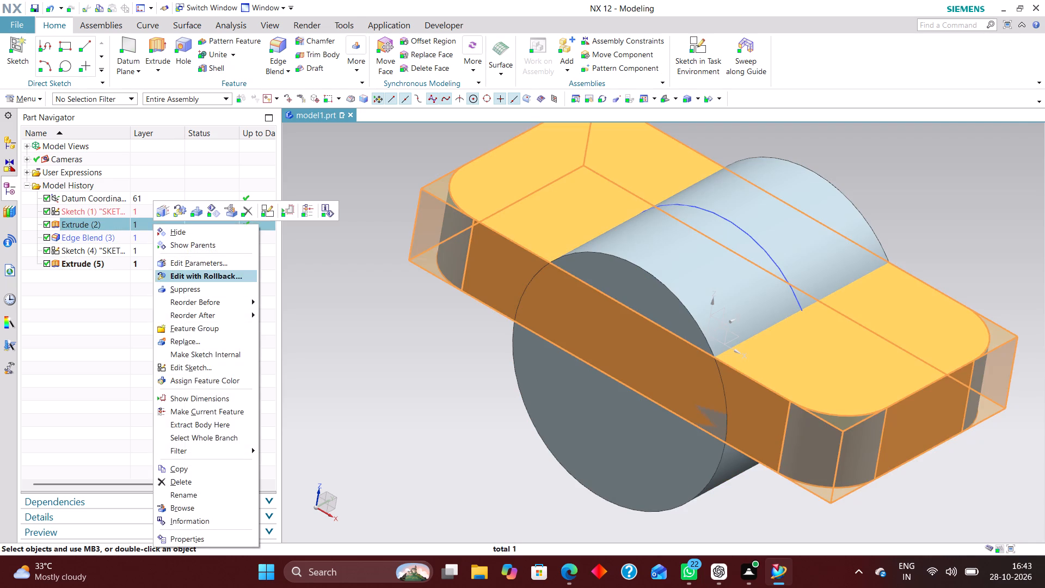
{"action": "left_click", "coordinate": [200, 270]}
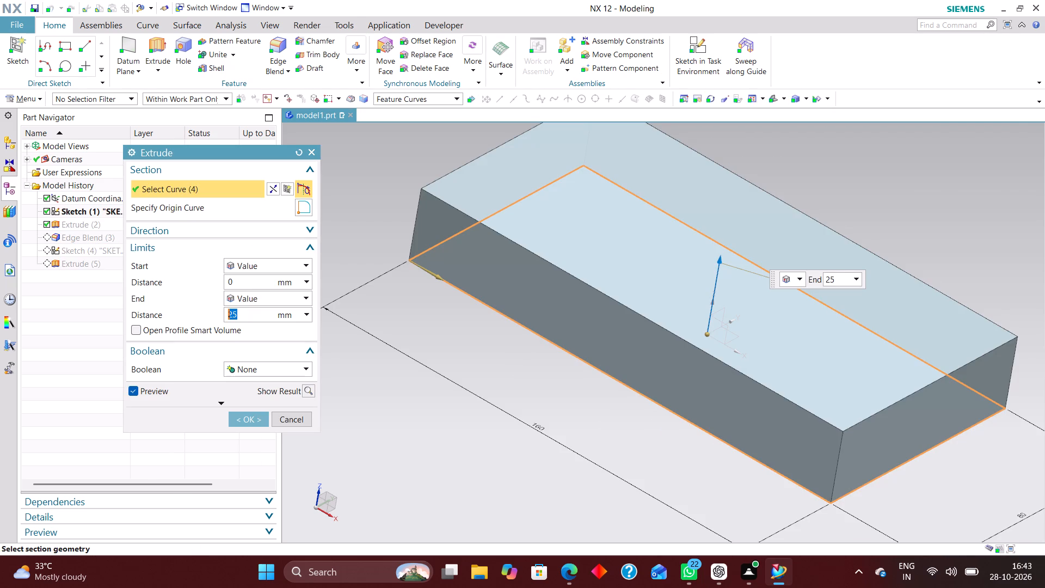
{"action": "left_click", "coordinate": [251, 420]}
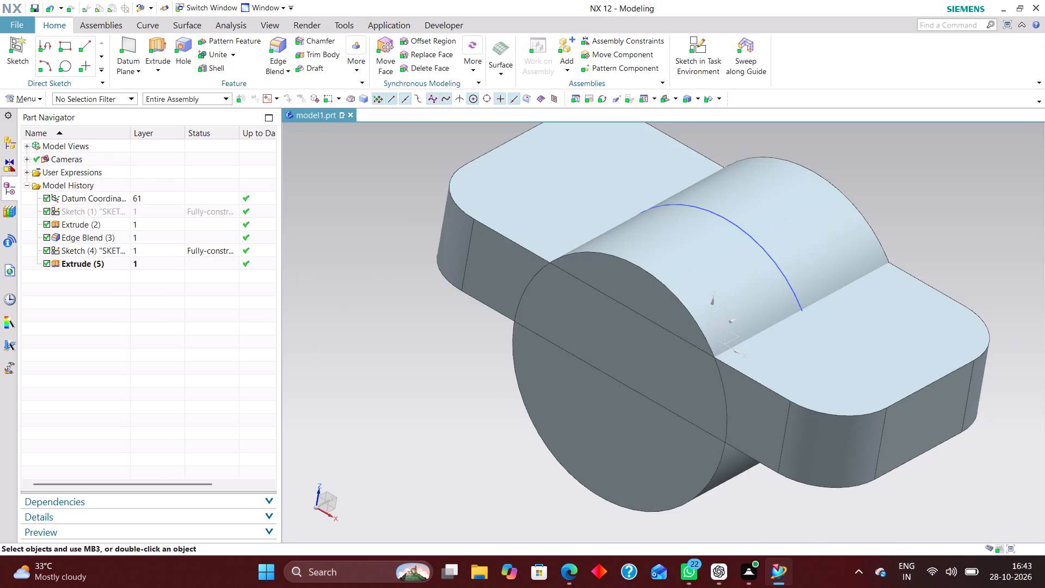
Edit the base rectangle sketch, set its vertical dimension to 60 mm, and finish the sketch.
{"action": "left_click", "coordinate": [157, 210]}
{"action": "right_click", "coordinate": [156, 210]}
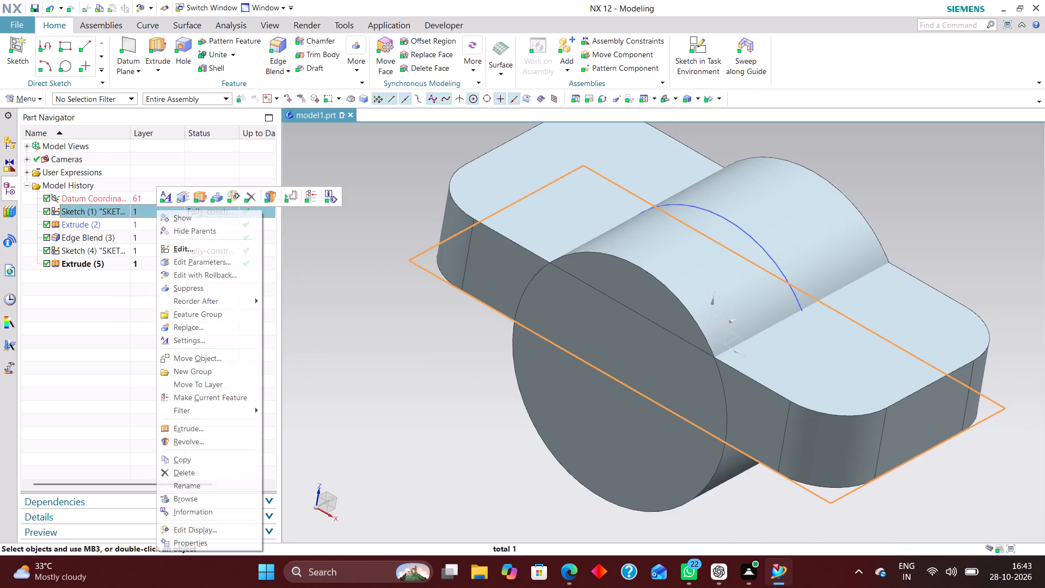
{"action": "left_click", "coordinate": [218, 276]}
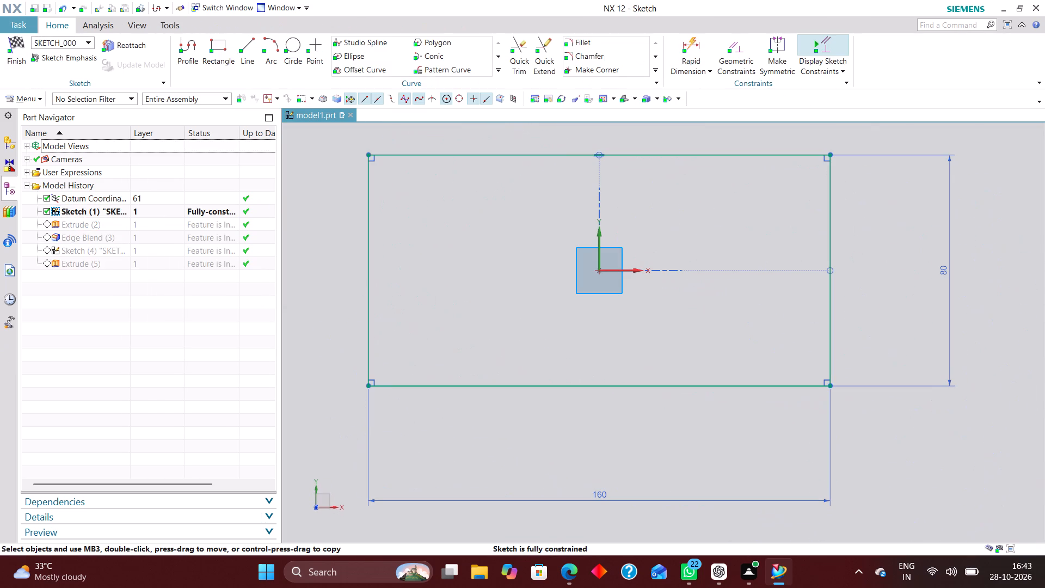
{"action": "double_click", "coordinate": [942, 272]}
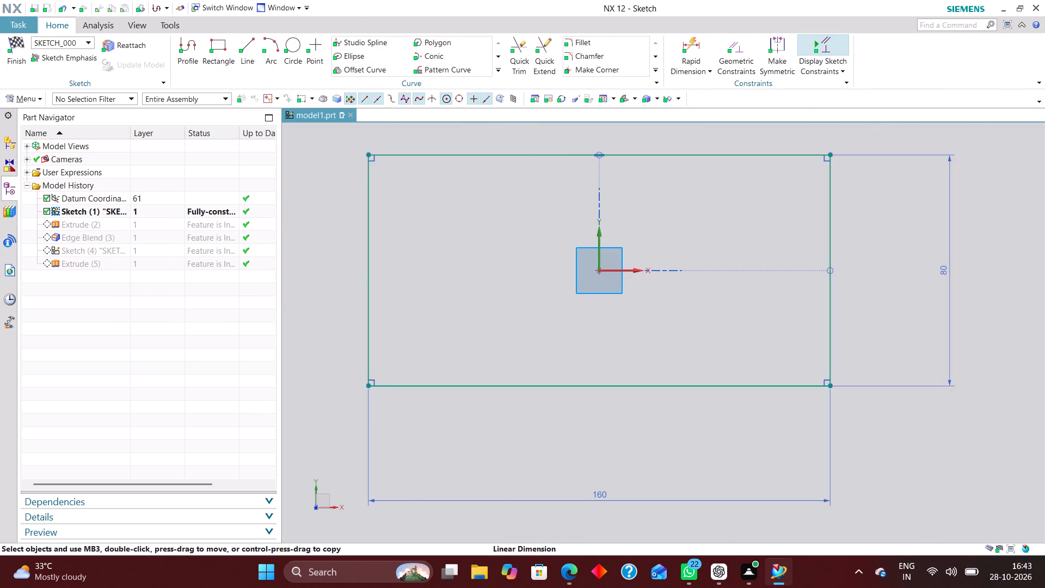
{"action": "type", "text": "60"}
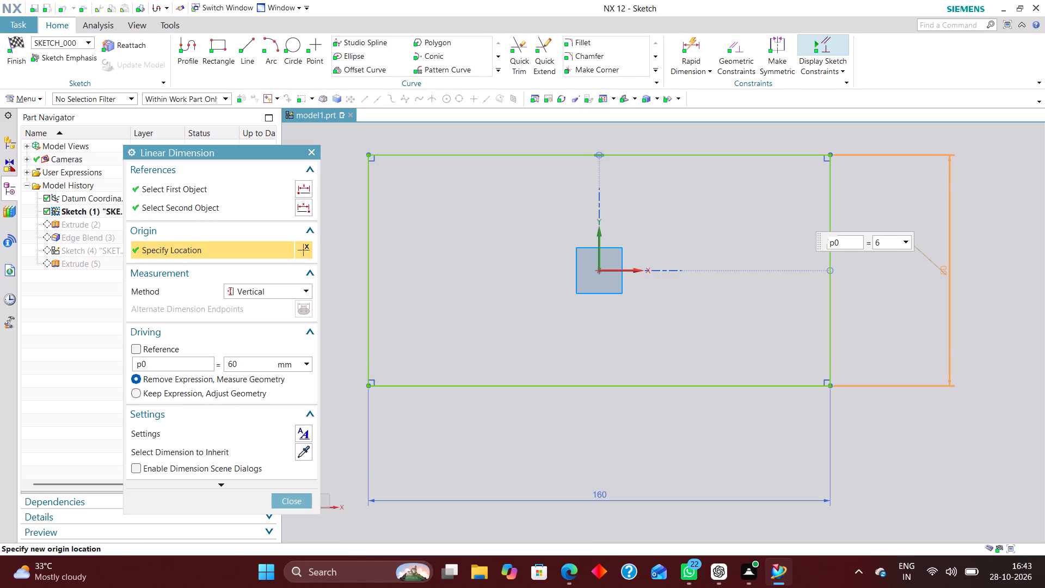
{"action": "key", "text": "Return"}
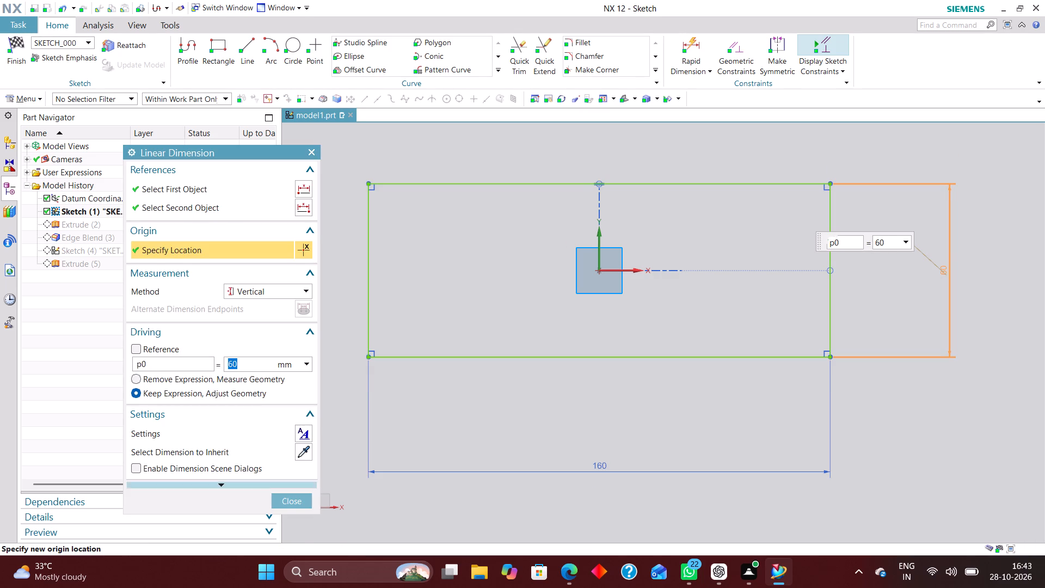
{"action": "left_click", "coordinate": [283, 502]}
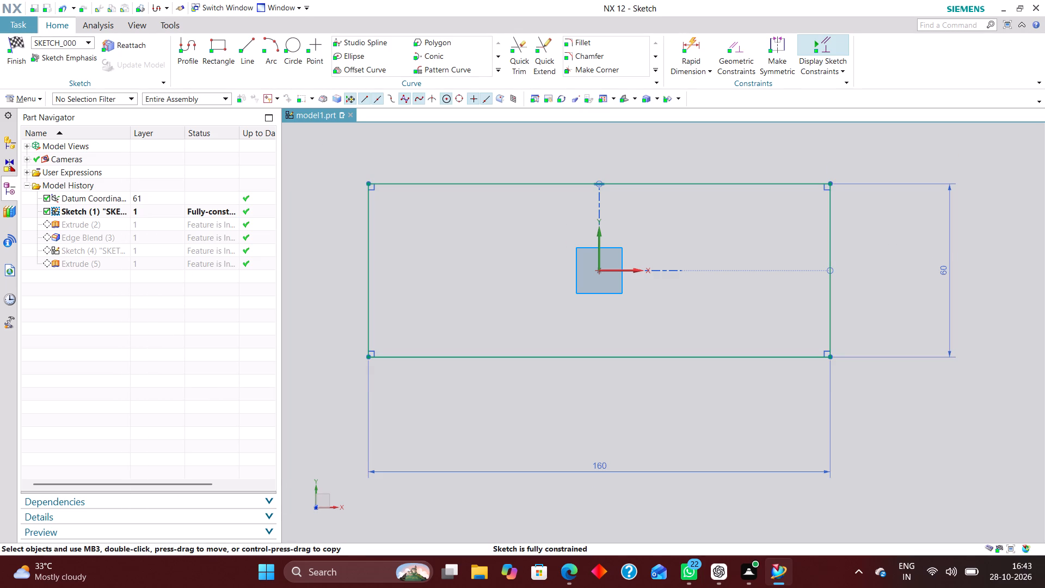
{"action": "left_click", "coordinate": [21, 40]}
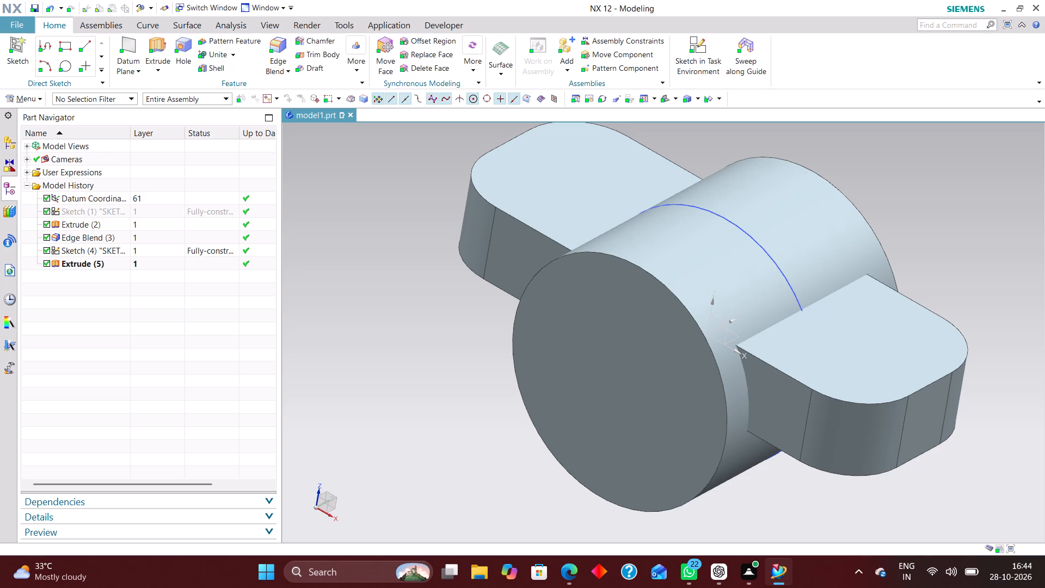
Hide the circle sketch of the cylindrical body.
{"action": "scroll", "coordinate": [701, 209], "scroll_direction": "down", "scroll_amount": 2}
{"action": "middle_click_drag", "start_coordinate": [931, 201], "coordinate": [916, 196]}
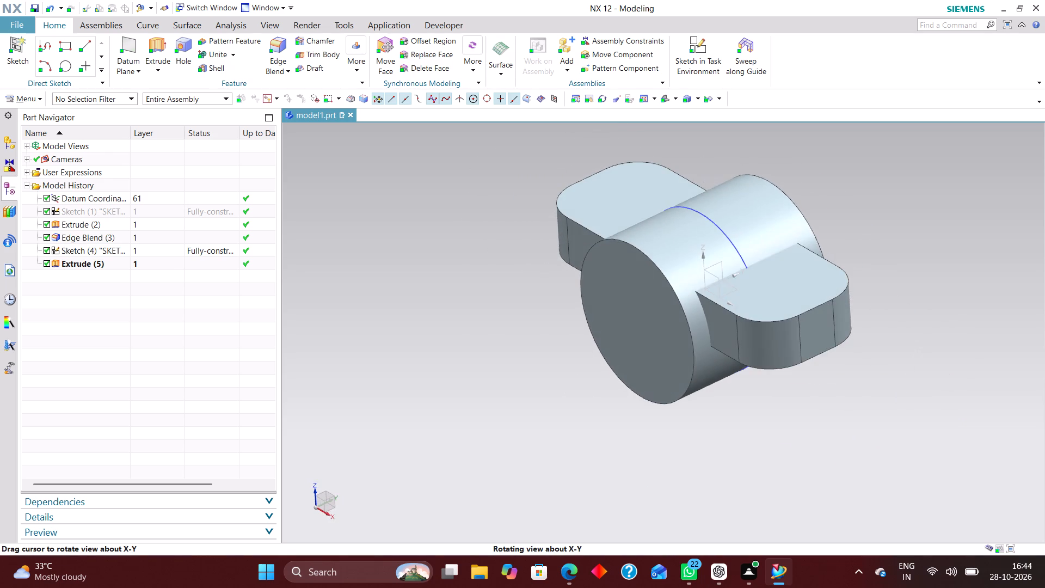
{"action": "middle_click_drag", "start_coordinate": [916, 196], "coordinate": [917, 198]}
{"action": "scroll", "coordinate": [728, 229], "scroll_direction": "up", "scroll_amount": 2}
{"action": "right_click_drag", "start_coordinate": [709, 216], "coordinate": [709, 271]}
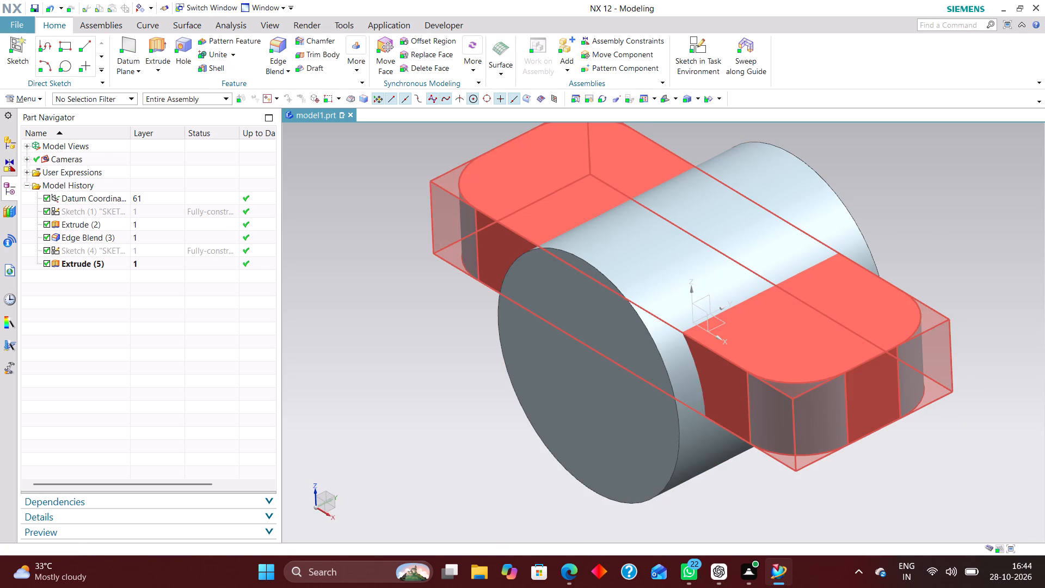
Unite the base block with the cylinder, using the cylinder as the target body.
{"action": "middle_click_drag", "start_coordinate": [943, 285], "coordinate": [952, 278]}
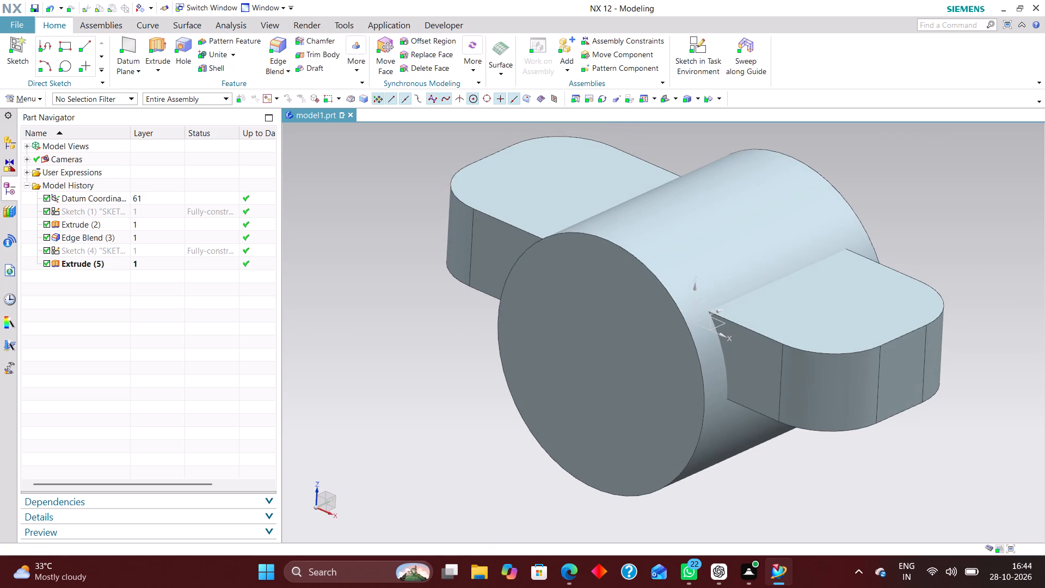
{"action": "left_click", "coordinate": [211, 54]}
{"action": "left_click", "coordinate": [689, 339]}
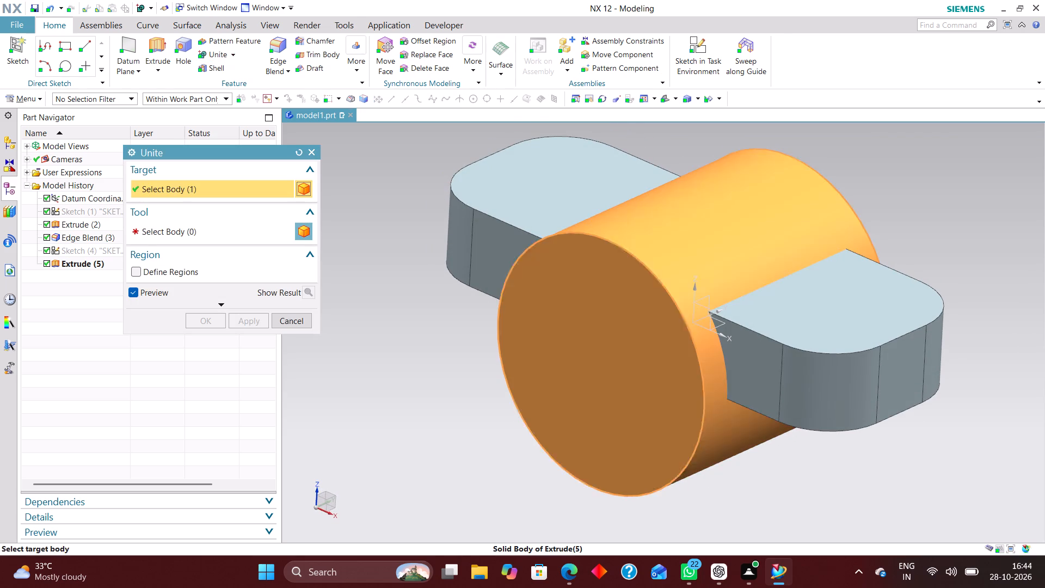
{"action": "left_click", "coordinate": [812, 341]}
{"action": "left_click", "coordinate": [216, 324]}
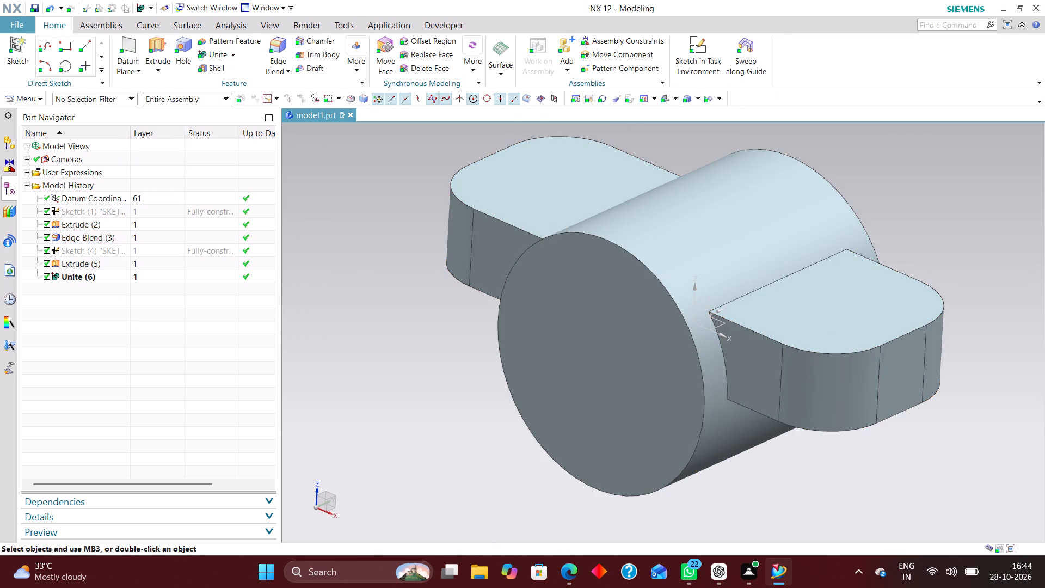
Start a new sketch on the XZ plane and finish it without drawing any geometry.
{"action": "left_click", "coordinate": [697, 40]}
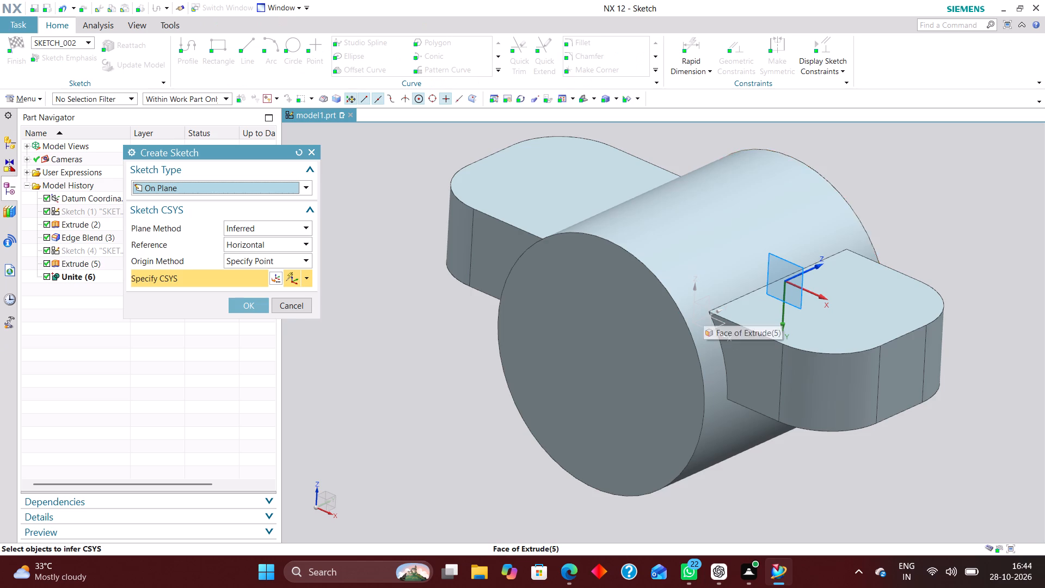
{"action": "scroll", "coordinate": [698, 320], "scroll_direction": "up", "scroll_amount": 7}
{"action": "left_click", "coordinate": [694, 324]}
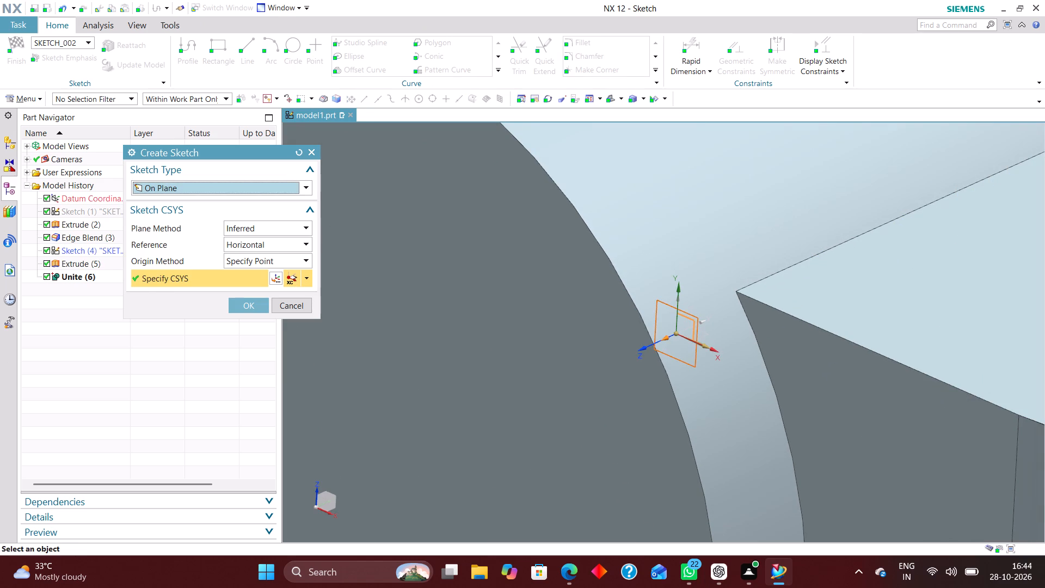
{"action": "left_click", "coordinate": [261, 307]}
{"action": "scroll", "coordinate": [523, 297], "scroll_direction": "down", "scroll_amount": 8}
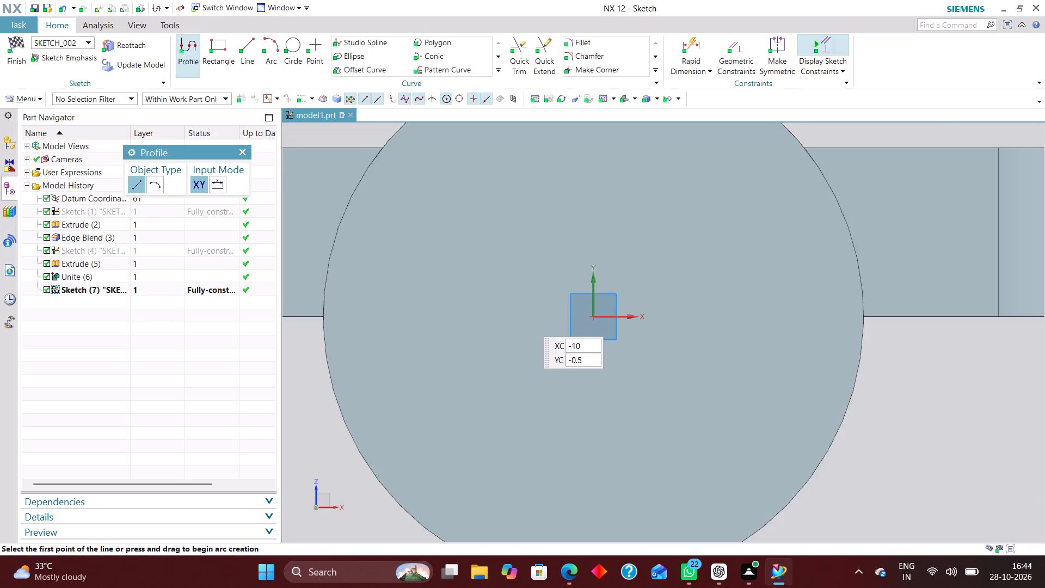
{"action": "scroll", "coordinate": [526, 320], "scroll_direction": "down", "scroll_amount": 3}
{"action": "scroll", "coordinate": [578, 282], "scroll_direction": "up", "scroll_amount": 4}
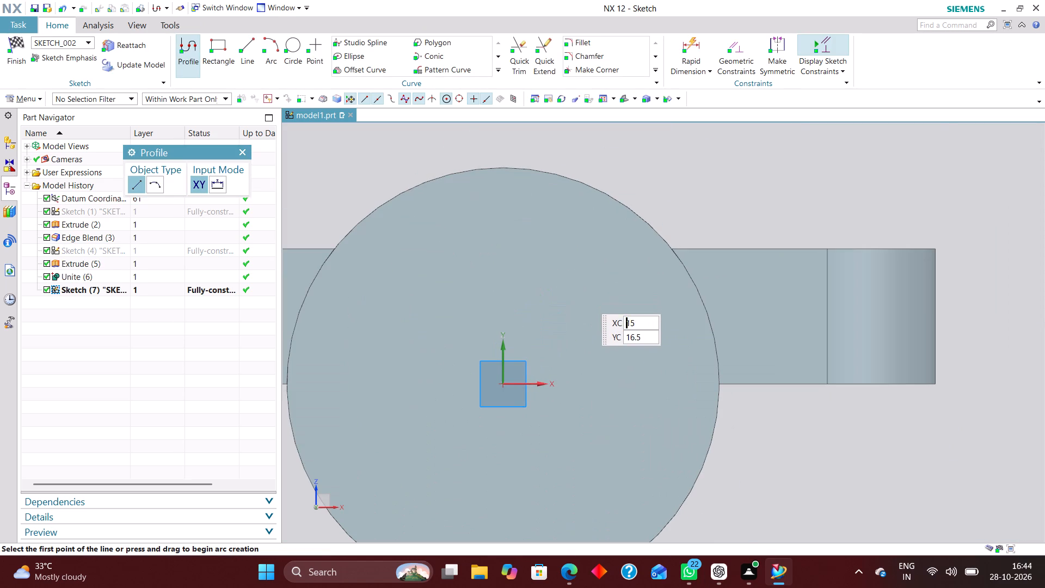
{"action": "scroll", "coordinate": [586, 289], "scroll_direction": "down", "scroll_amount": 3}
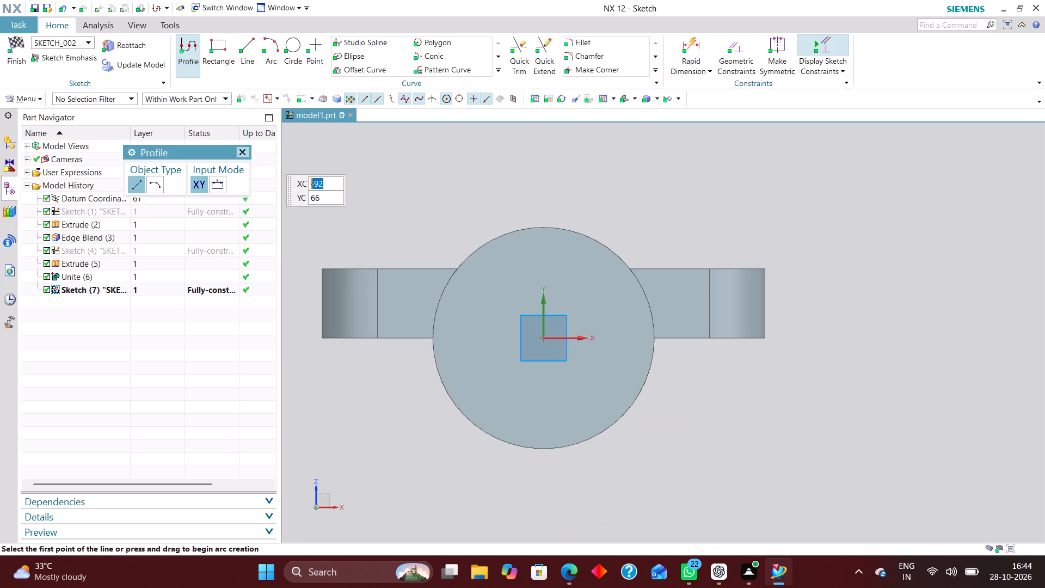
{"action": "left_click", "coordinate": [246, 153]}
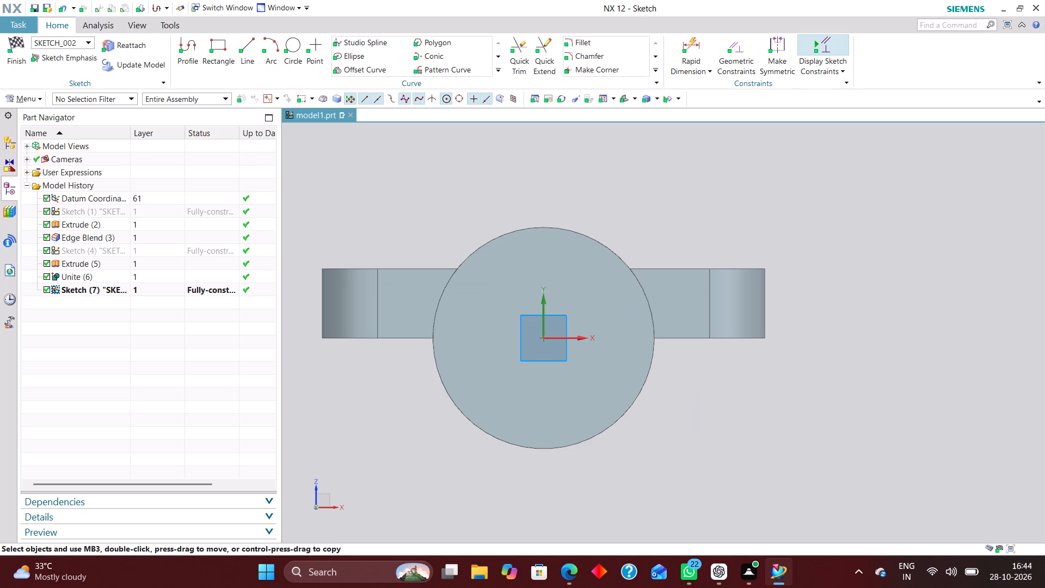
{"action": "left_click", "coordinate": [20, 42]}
Delete the empty sketch at the end of the model history.
{"action": "scroll", "coordinate": [504, 104], "scroll_direction": "down", "scroll_amount": 5}
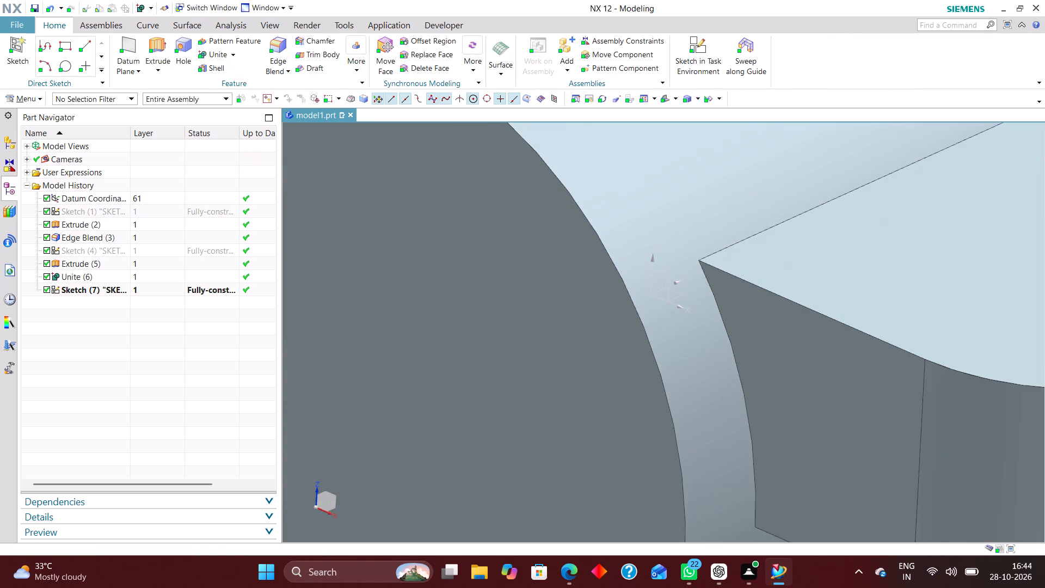
{"action": "scroll", "coordinate": [569, 186], "scroll_direction": "down", "scroll_amount": 7}
{"action": "left_click", "coordinate": [156, 287]}
{"action": "right_click", "coordinate": [155, 285]}
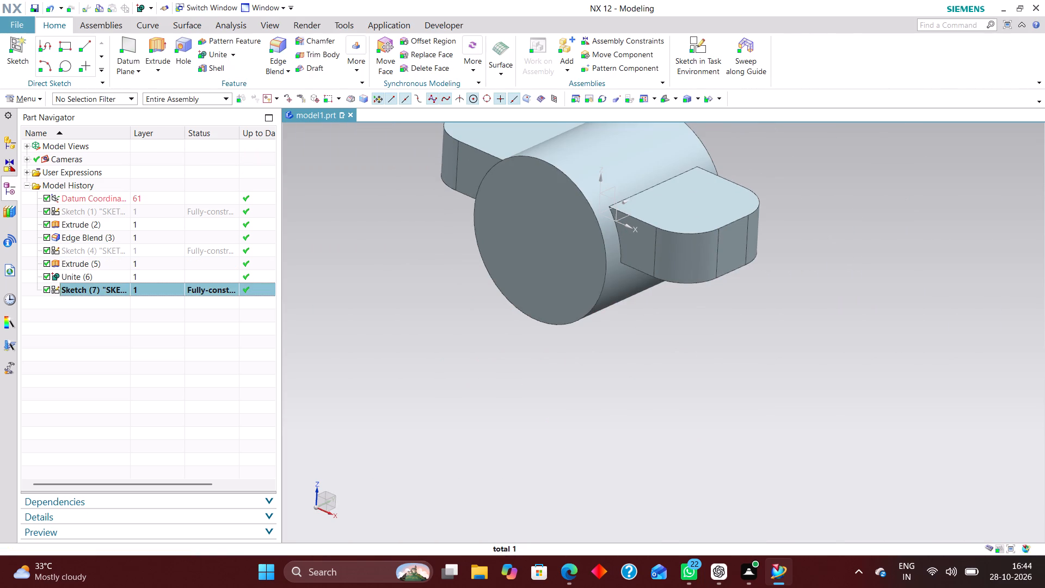
{"action": "left_click", "coordinate": [252, 328]}
{"action": "scroll", "coordinate": [619, 336], "scroll_direction": "down", "scroll_amount": 3}
{"action": "scroll", "coordinate": [619, 264], "scroll_direction": "up", "scroll_amount": 3}
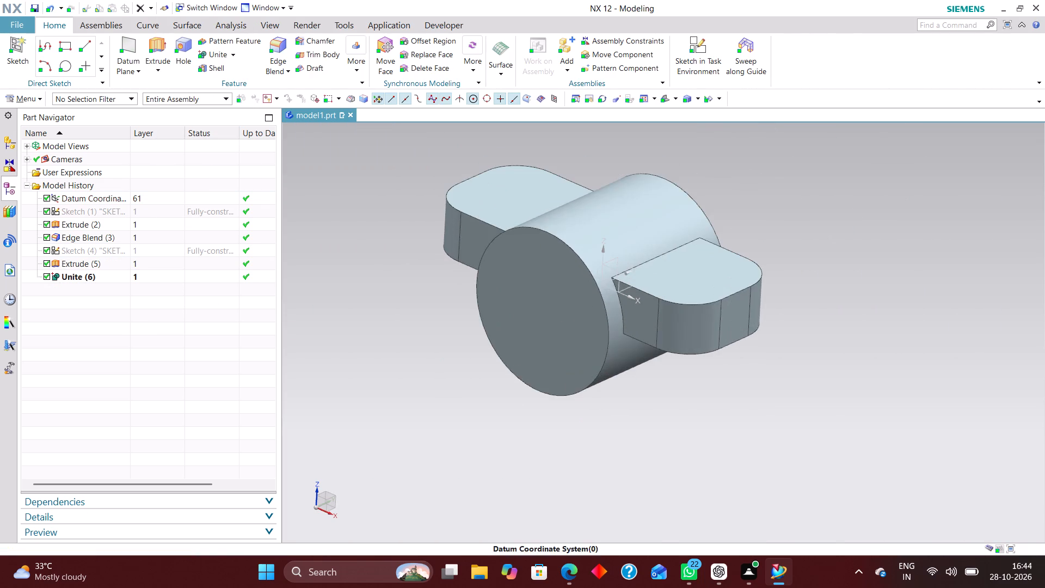
Create a new sketch on the XZ plane of the datum coordinate system.
{"action": "left_click", "coordinate": [695, 48]}
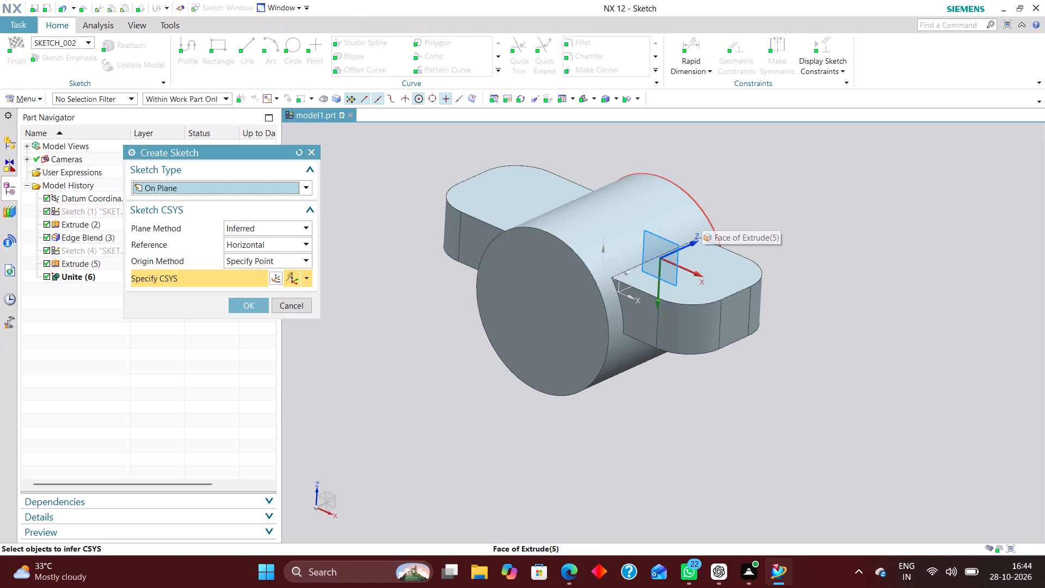
{"action": "left_click", "coordinate": [619, 278]}
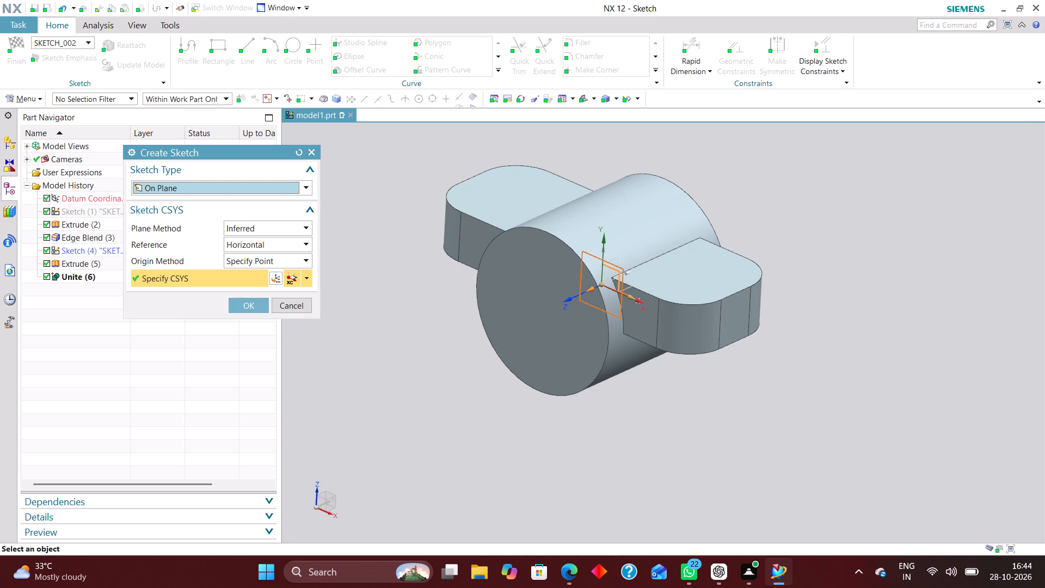
{"action": "left_click", "coordinate": [249, 302]}
{"action": "scroll", "coordinate": [439, 299], "scroll_direction": "down", "scroll_amount": 2}
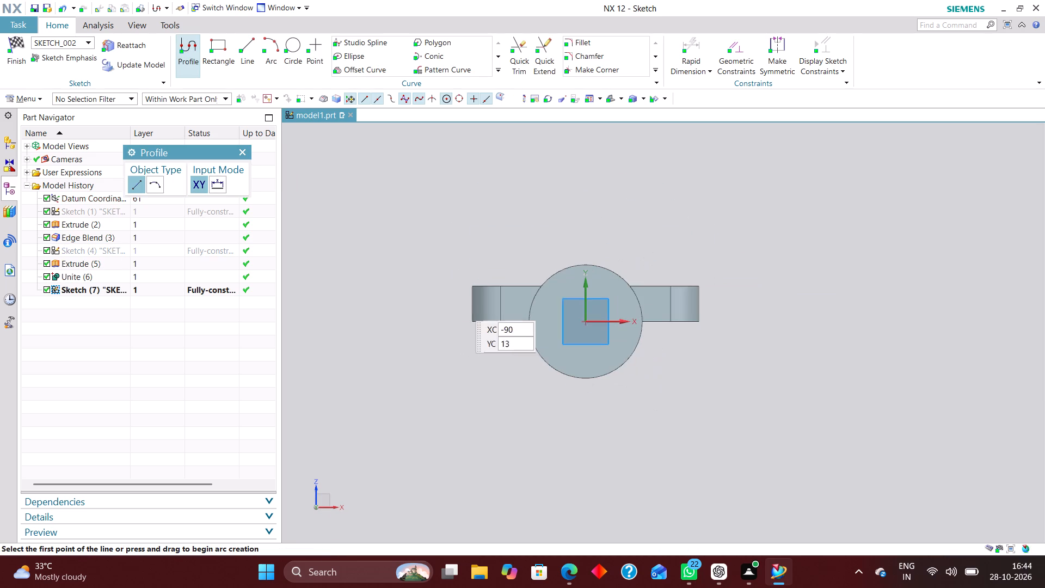
{"action": "scroll", "coordinate": [606, 265], "scroll_direction": "up", "scroll_amount": 1}
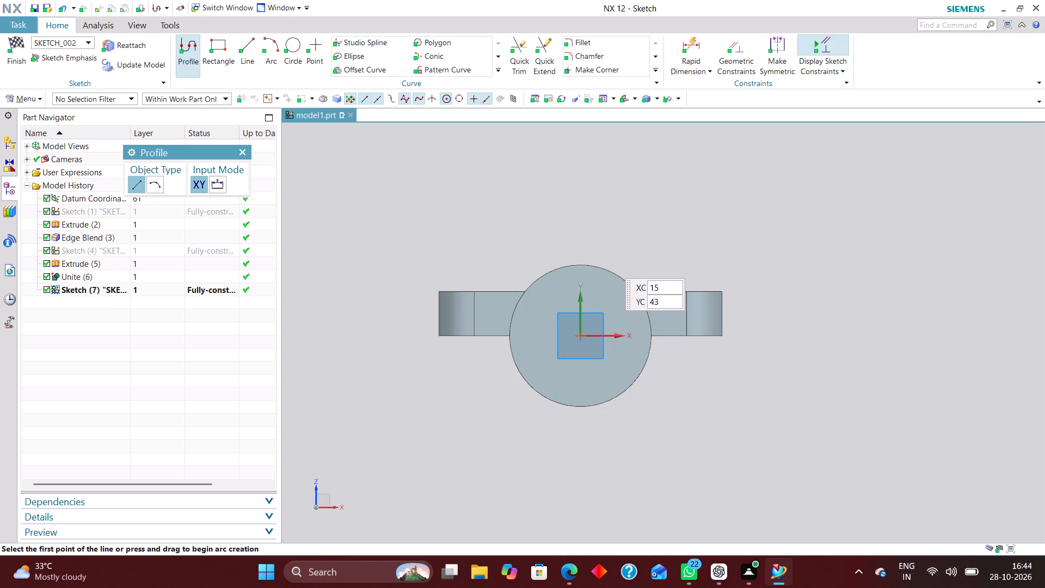
Sketch a circle centred about 75.5 mm above the horizontal axis and constrain its centre to lie on the vertical axis.
{"action": "left_click", "coordinate": [299, 49]}
{"action": "left_click", "coordinate": [580, 202]}
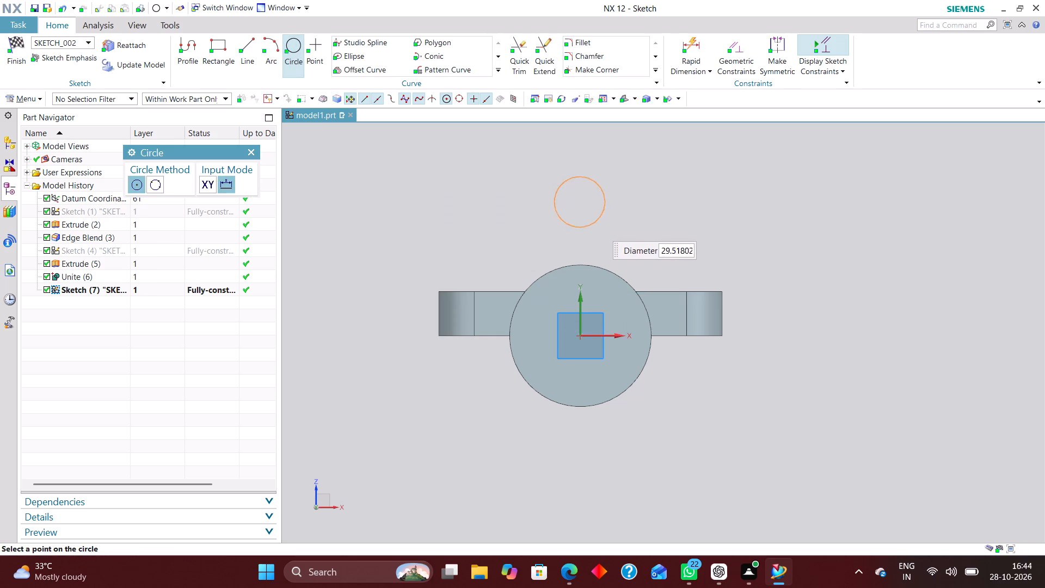
{"action": "left_click", "coordinate": [599, 229]}
{"action": "left_click", "coordinate": [735, 49]}
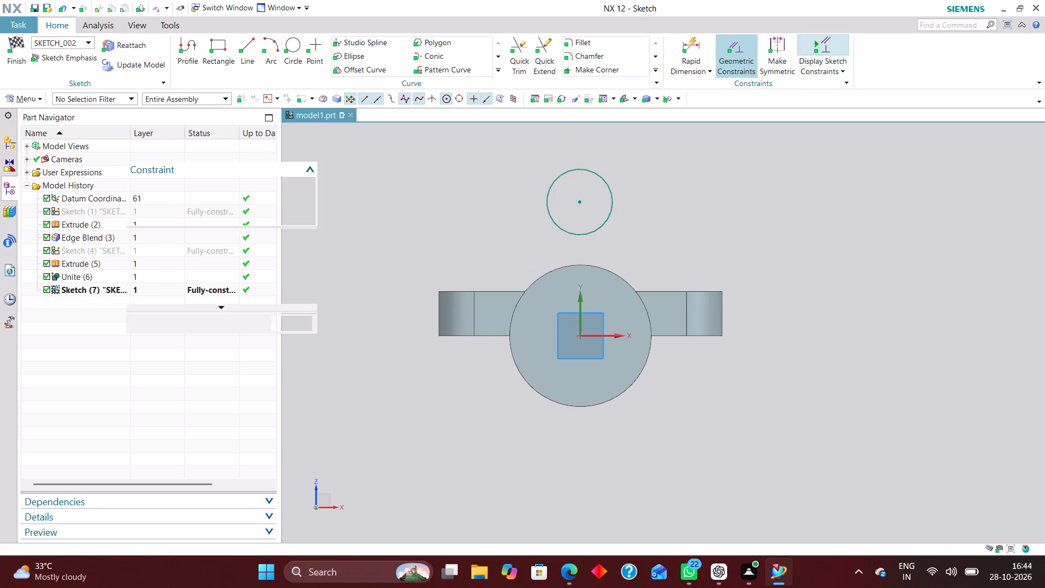
{"action": "left_click", "coordinate": [581, 200]}
{"action": "left_click", "coordinate": [581, 297]}
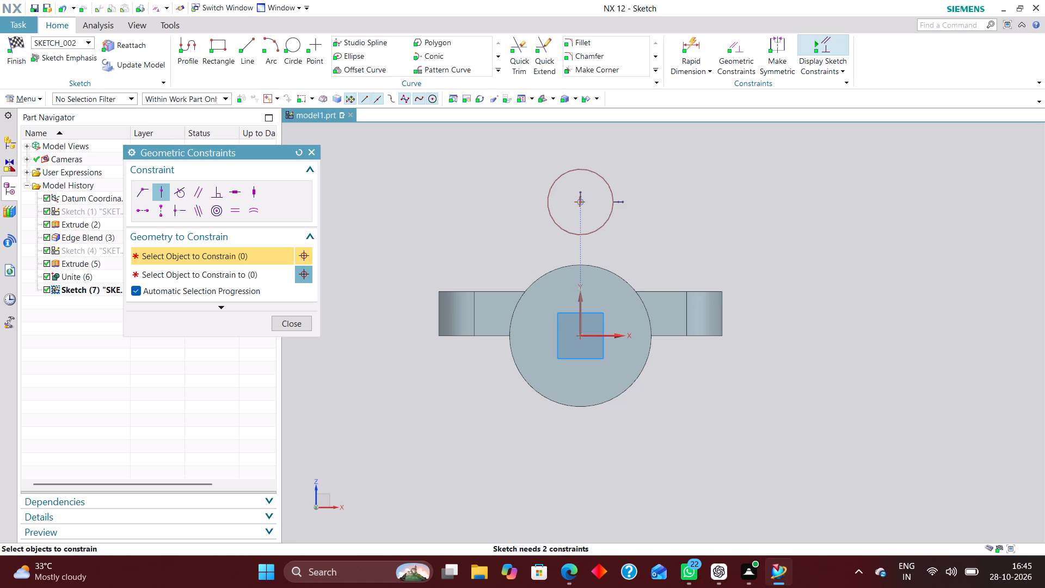
Dimension the circle's centre at 50 mm above the sketch's horizontal axis.
{"action": "left_click", "coordinate": [692, 45]}
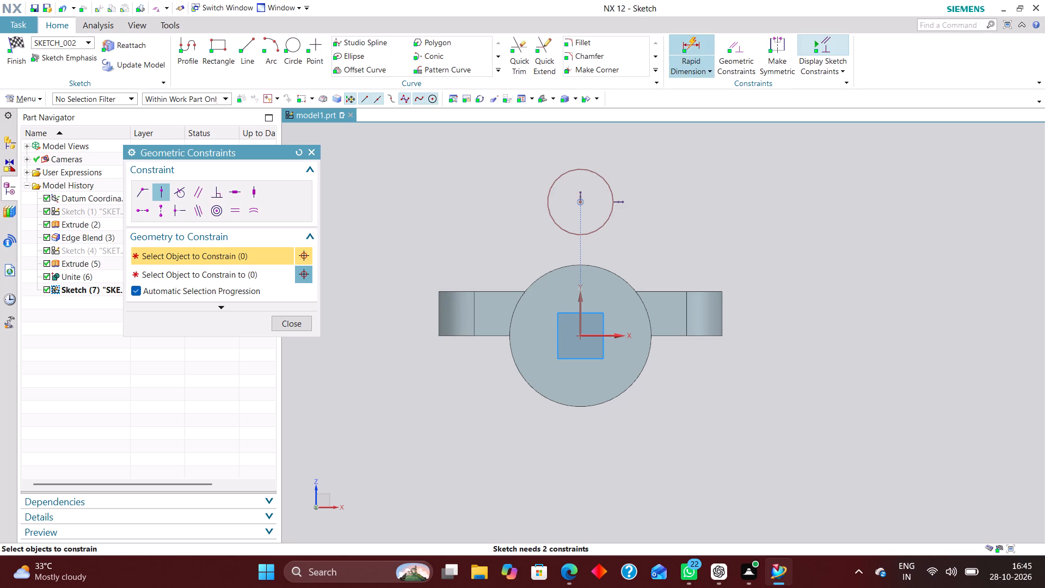
{"action": "left_click", "coordinate": [610, 335]}
{"action": "left_click", "coordinate": [582, 201]}
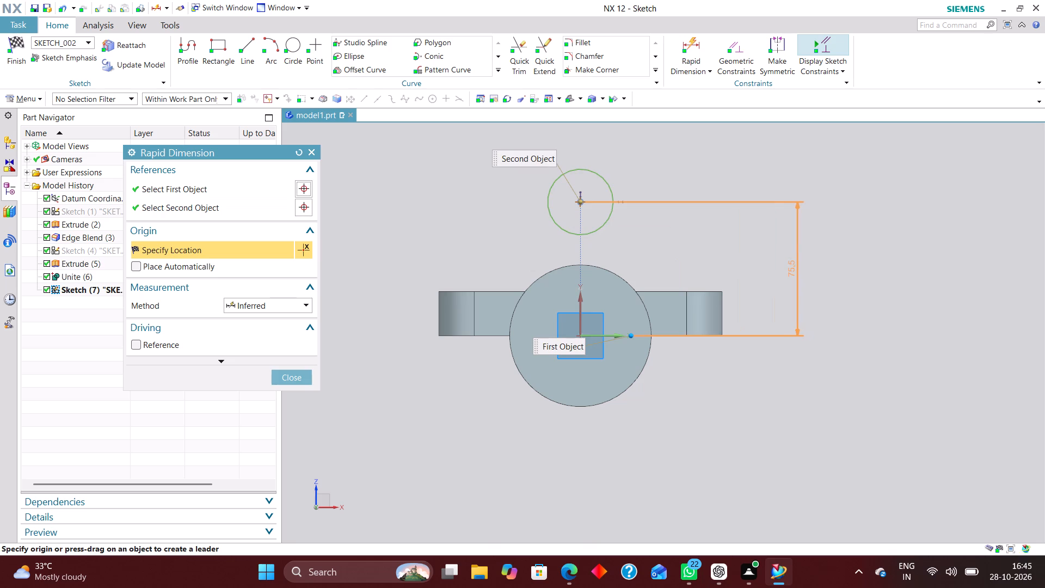
{"action": "left_click", "coordinate": [791, 269]}
{"action": "key", "text": "5"}
{"action": "key", "text": "0"}
{"action": "key", "text": "Return"}
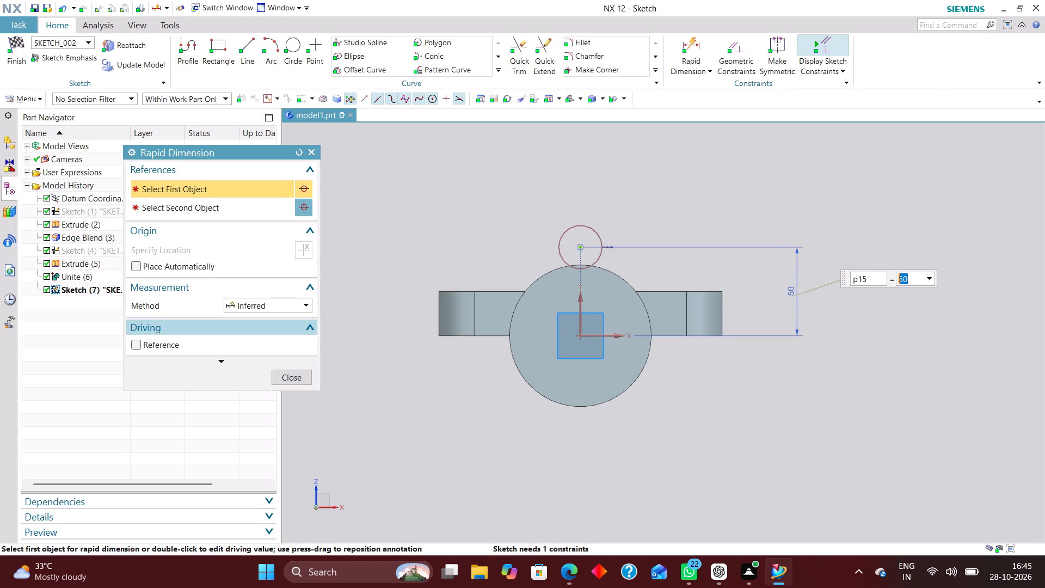
Add a radial dimension of 20 mm to the circle and finish the sketch.
{"action": "left_click", "coordinate": [297, 305]}
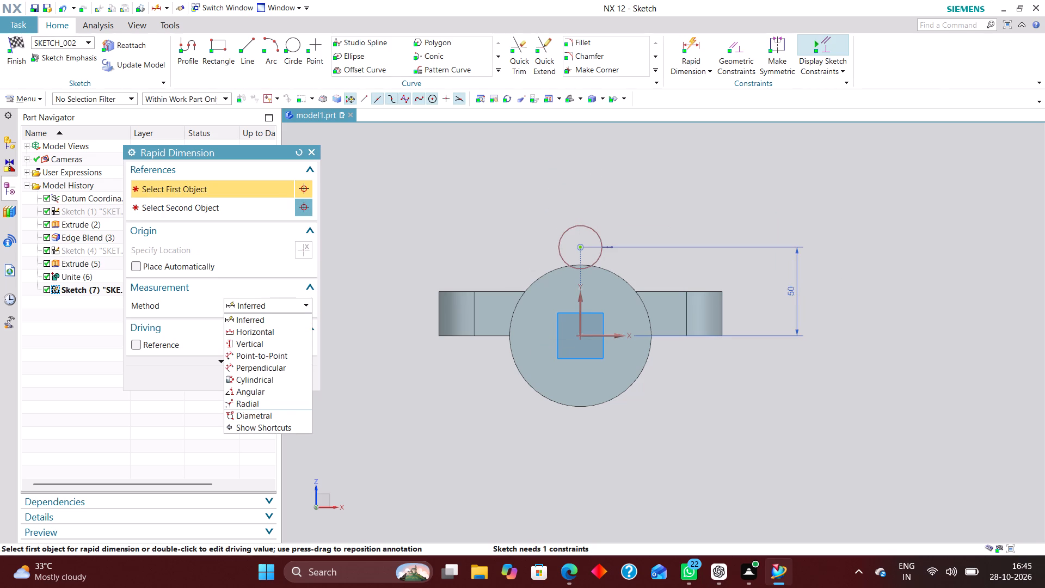
{"action": "left_click", "coordinate": [267, 405]}
{"action": "left_click", "coordinate": [595, 232]}
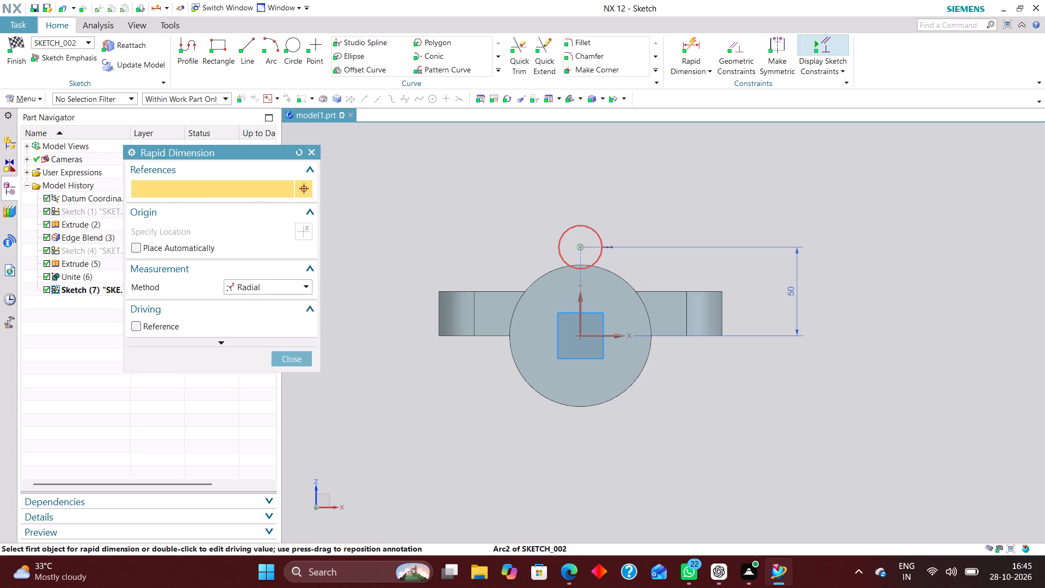
{"action": "left_click", "coordinate": [626, 198]}
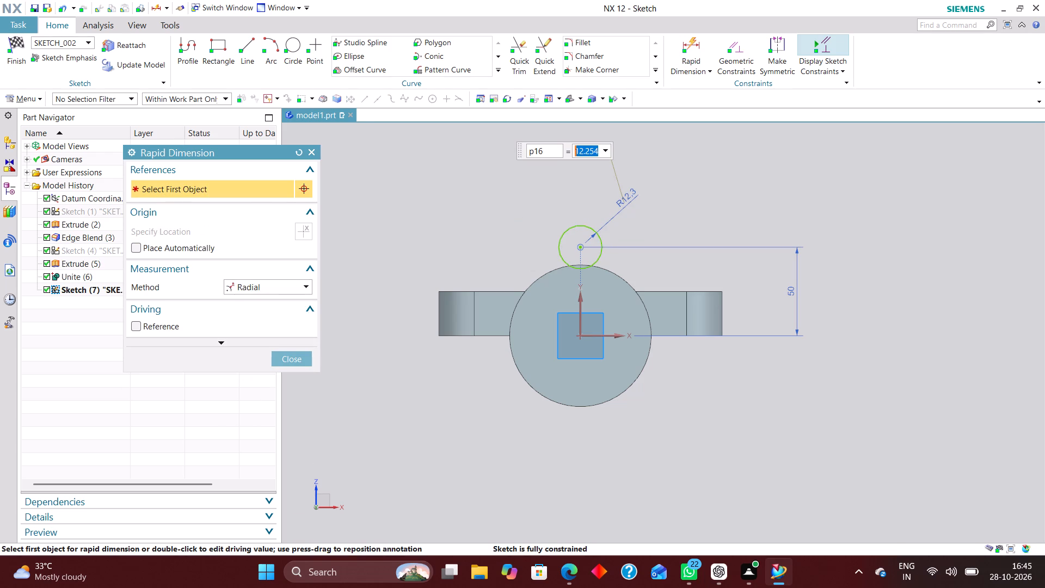
{"action": "type", "text": "20"}
{"action": "key", "text": "Return"}
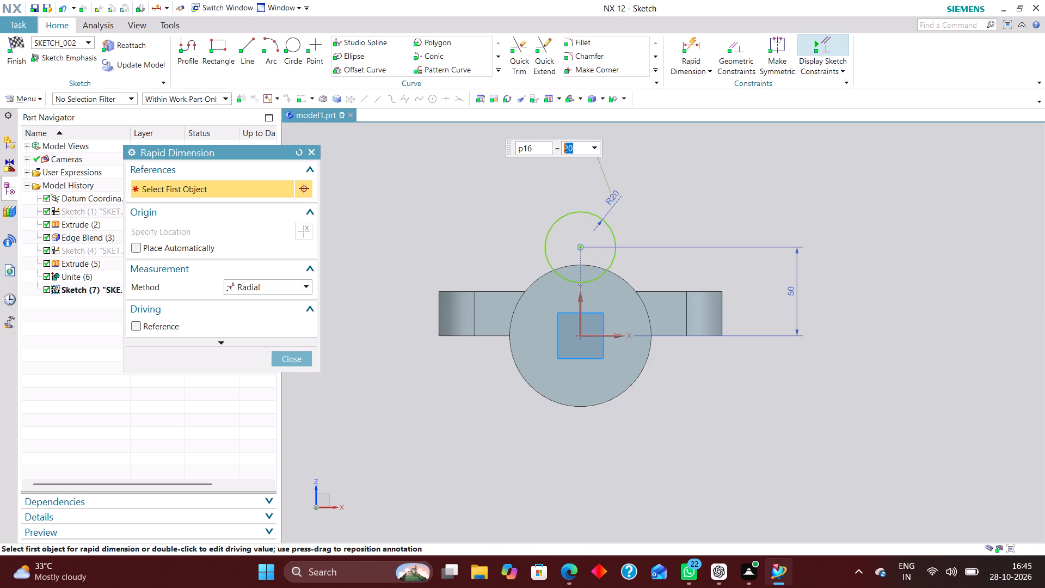
{"action": "left_click", "coordinate": [287, 356]}
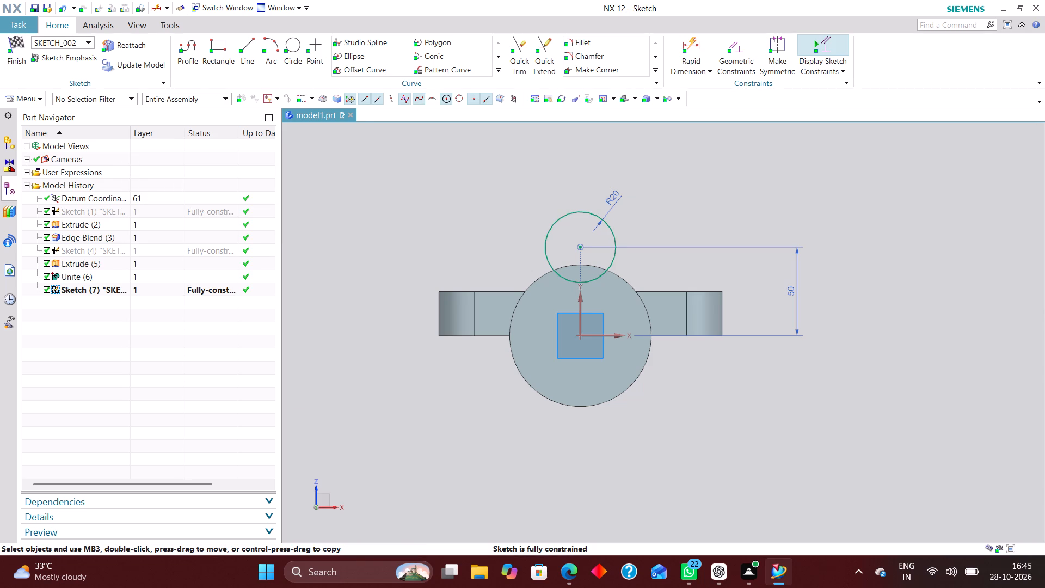
{"action": "left_click", "coordinate": [17, 47]}
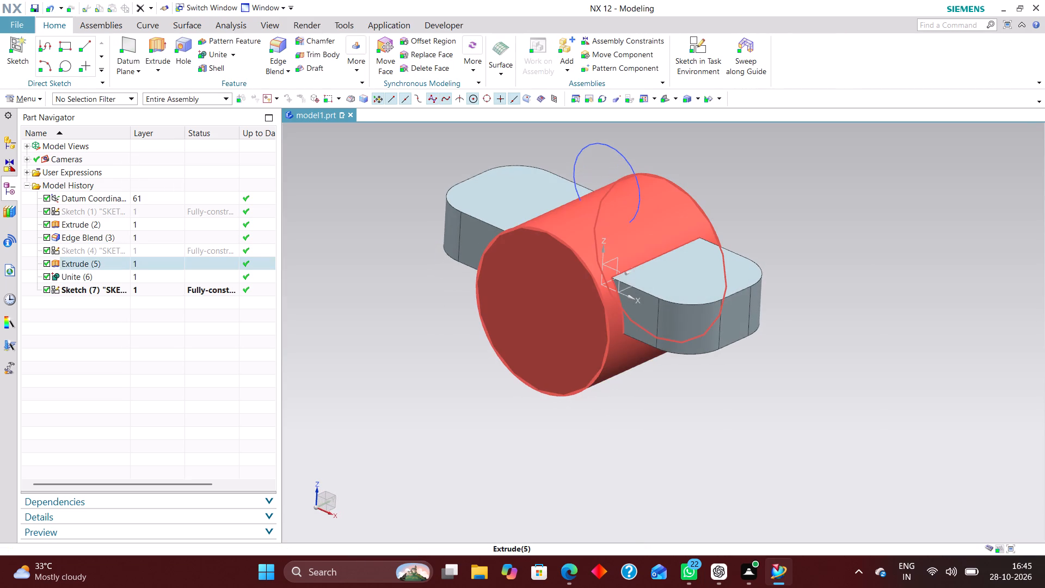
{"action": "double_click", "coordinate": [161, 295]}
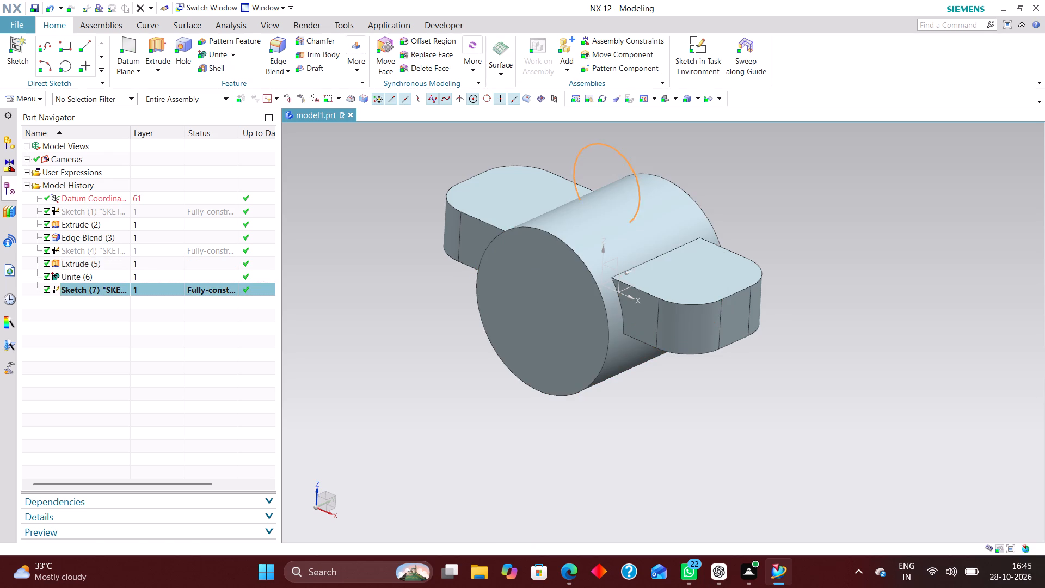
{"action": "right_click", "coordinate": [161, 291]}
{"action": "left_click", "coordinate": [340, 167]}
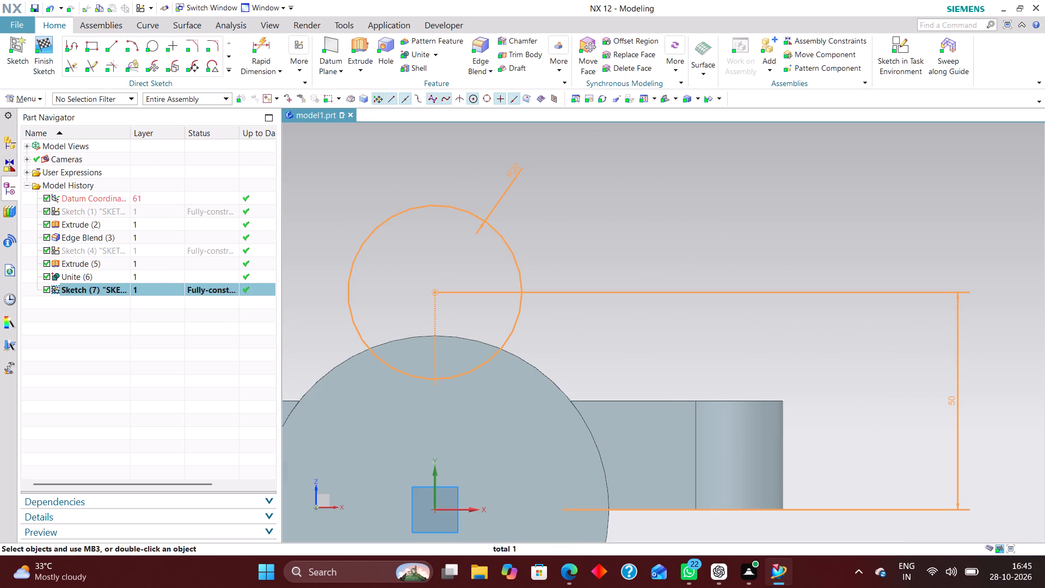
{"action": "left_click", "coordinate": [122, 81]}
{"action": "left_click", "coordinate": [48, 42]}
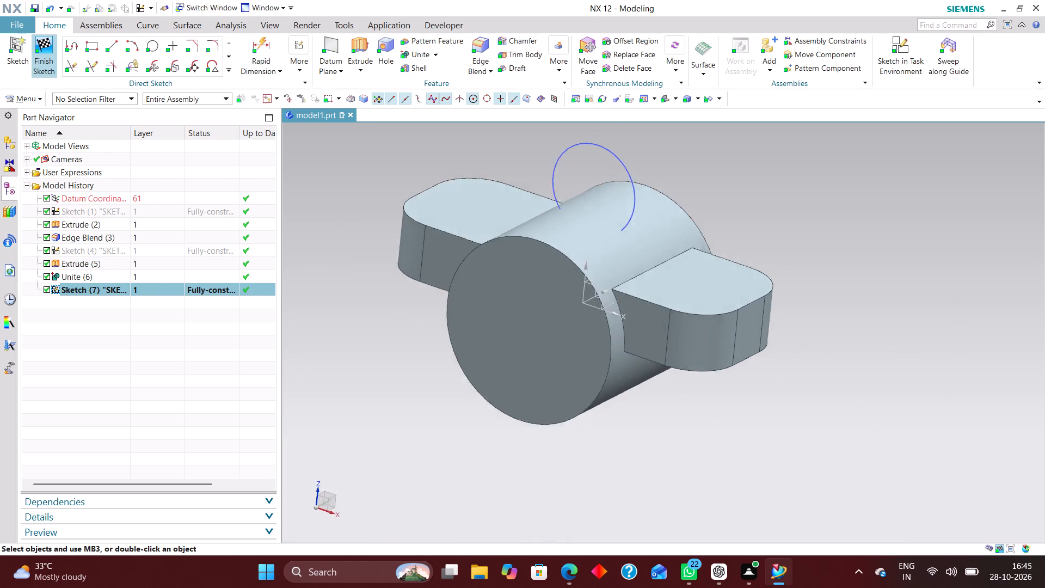
Reopen the new circle's sketch with rollback and draw vertical lines about 47 mm and 45 mm long on either side of the circle.
{"action": "left_click", "coordinate": [163, 292]}
{"action": "right_click", "coordinate": [164, 292]}
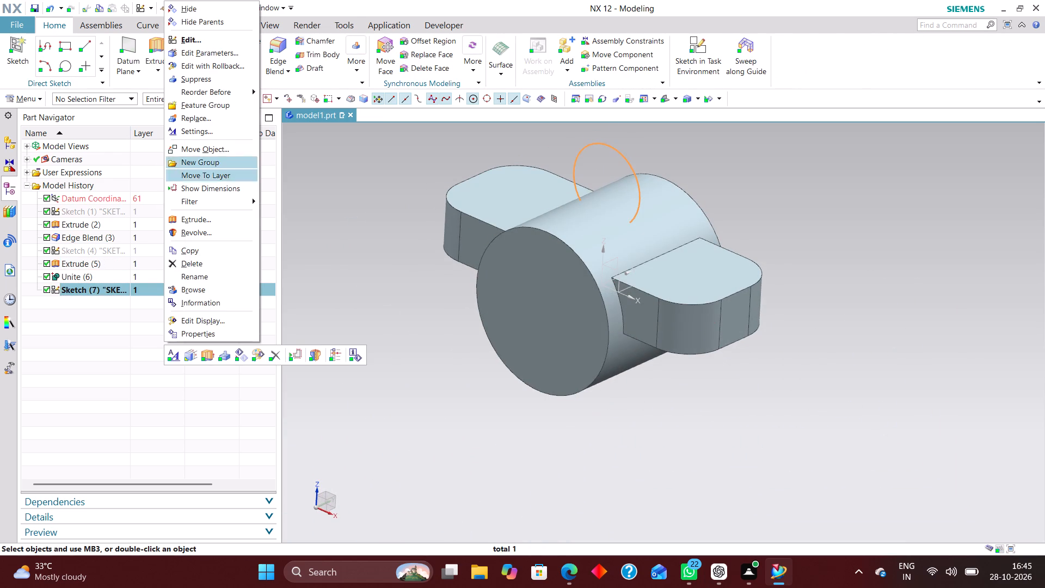
{"action": "left_click", "coordinate": [224, 64]}
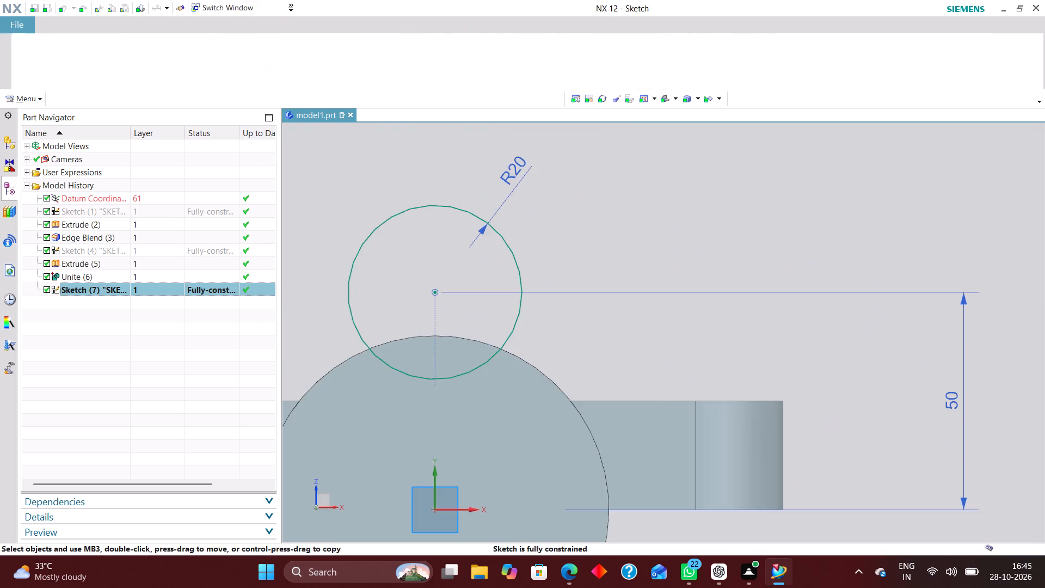
{"action": "scroll", "coordinate": [617, 153], "scroll_direction": "down", "scroll_amount": 2}
{"action": "left_click", "coordinate": [241, 41]}
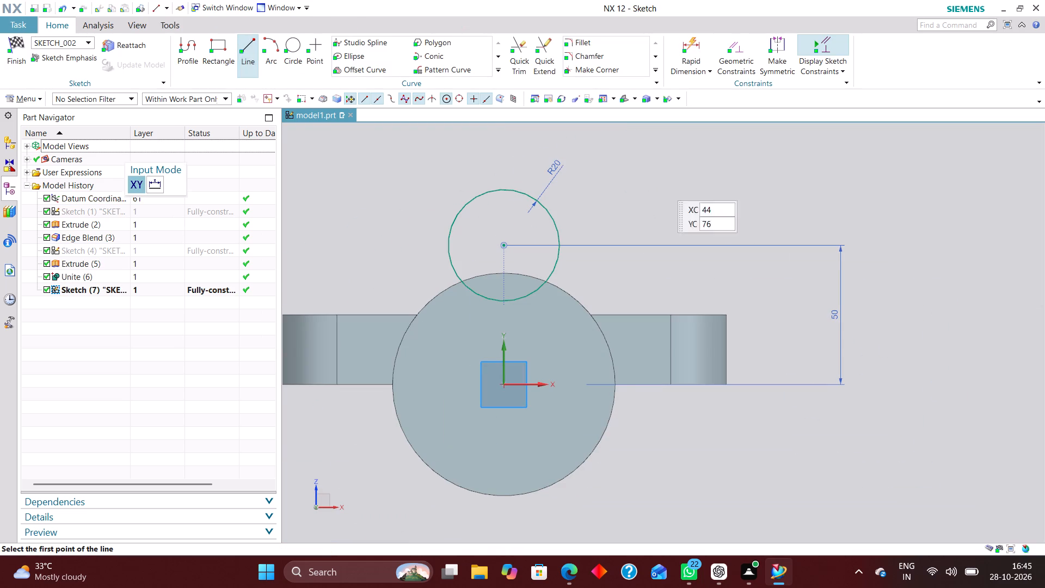
{"action": "scroll", "coordinate": [760, 224], "scroll_direction": "down", "scroll_amount": 1}
{"action": "scroll", "coordinate": [625, 271], "scroll_direction": "up", "scroll_amount": 2}
{"action": "left_click", "coordinate": [614, 217]}
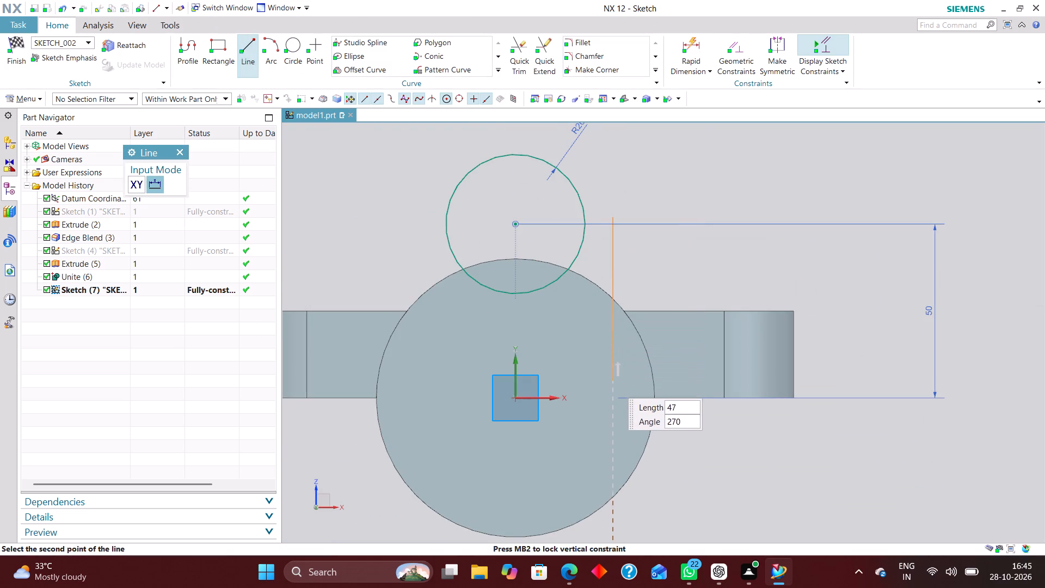
{"action": "left_click", "coordinate": [610, 381]}
{"action": "left_click", "coordinate": [421, 207]}
{"action": "left_click", "coordinate": [419, 364]}
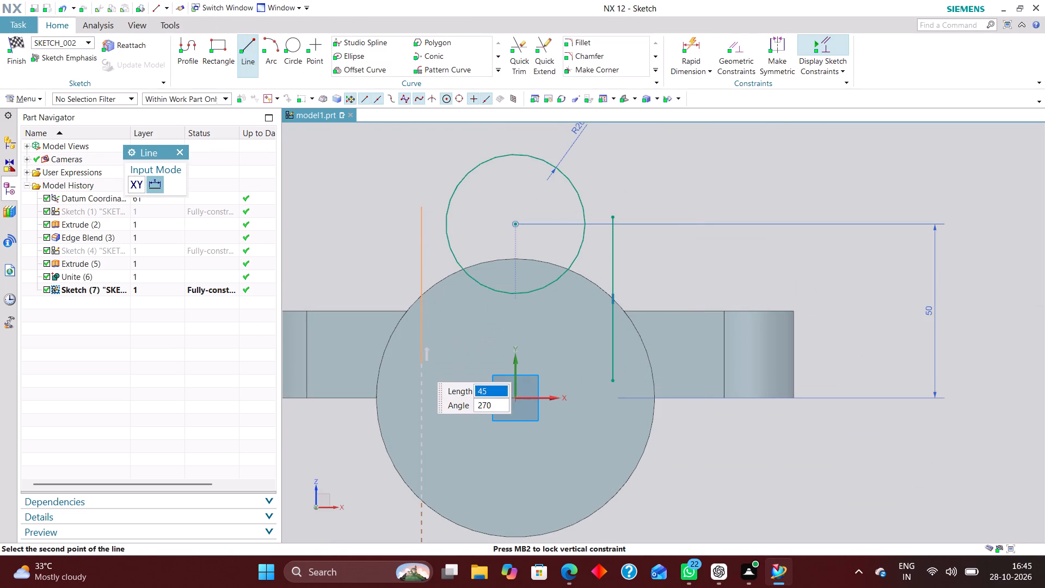
Constrain both vertical lines tangent to the R20 circle.
{"action": "left_click", "coordinate": [740, 42]}
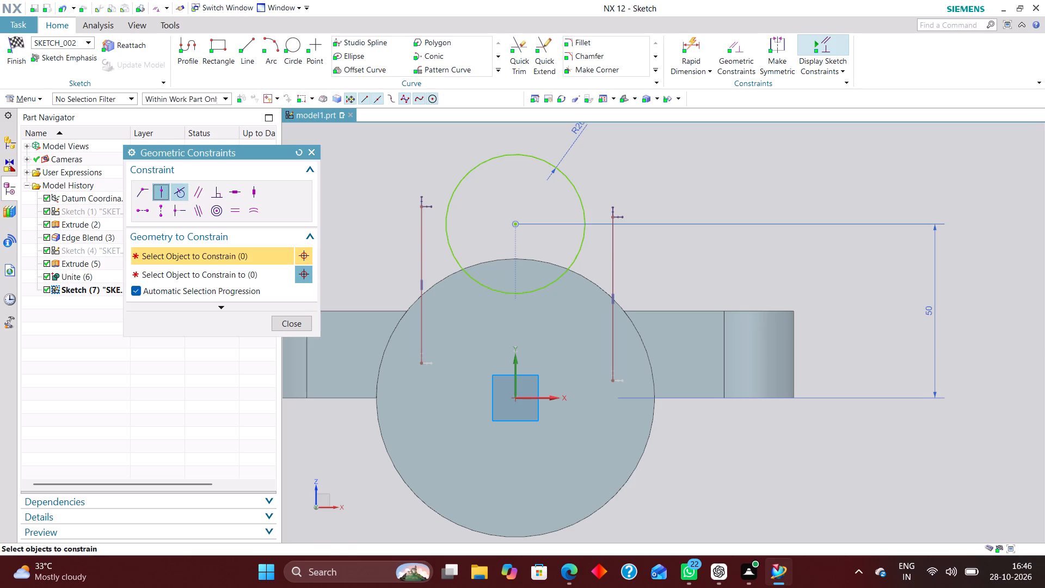
{"action": "left_click", "coordinate": [181, 193]}
{"action": "left_click", "coordinate": [580, 193]}
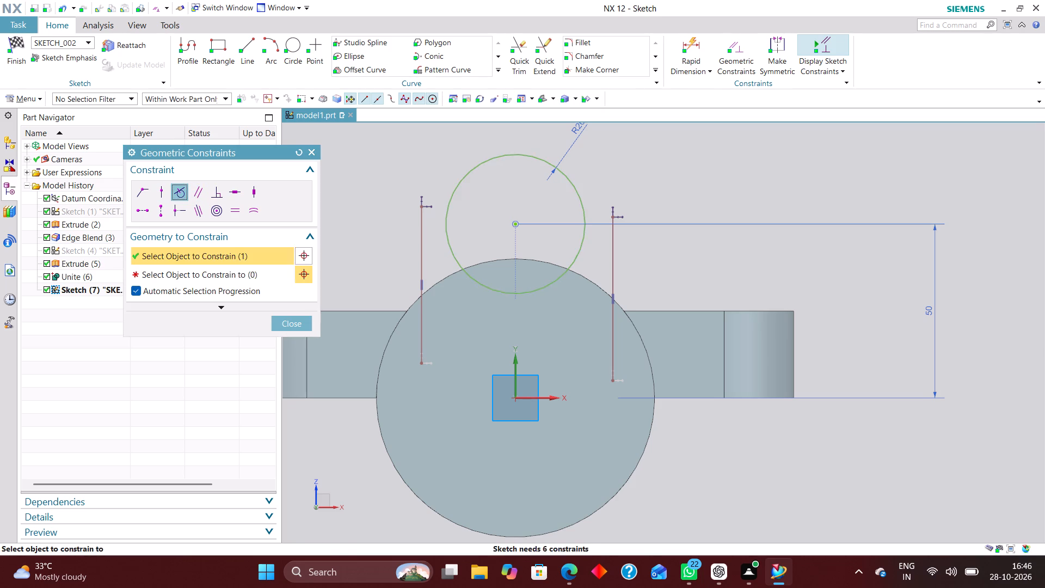
{"action": "left_click", "coordinate": [613, 238]}
{"action": "left_click", "coordinate": [451, 194]}
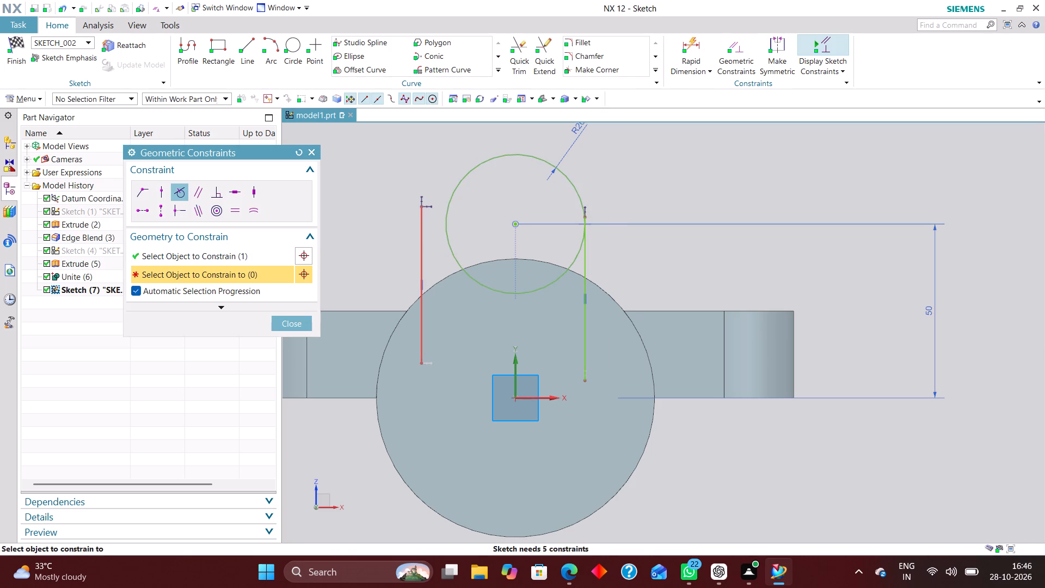
{"action": "left_click", "coordinate": [419, 231]}
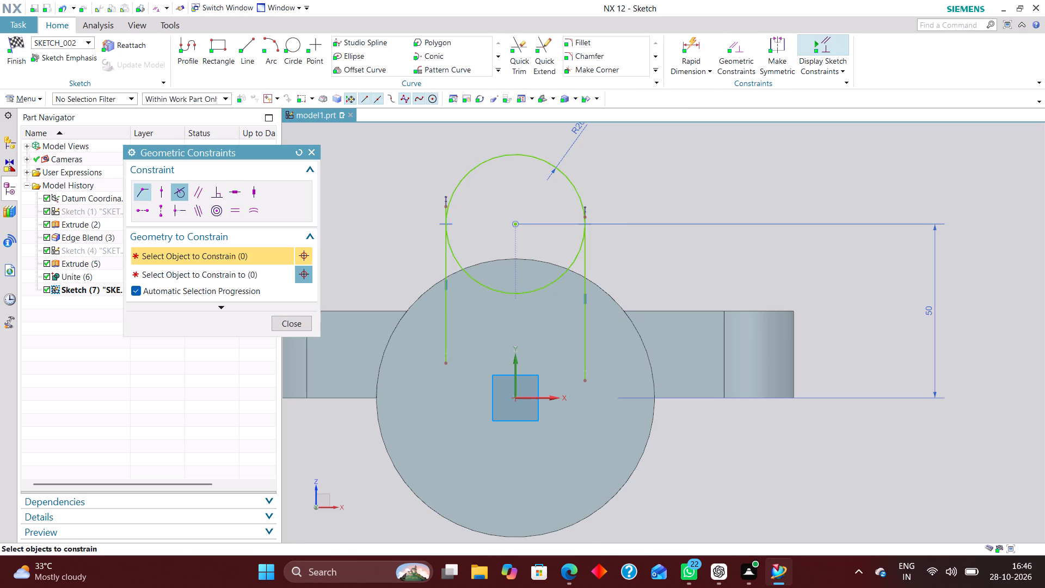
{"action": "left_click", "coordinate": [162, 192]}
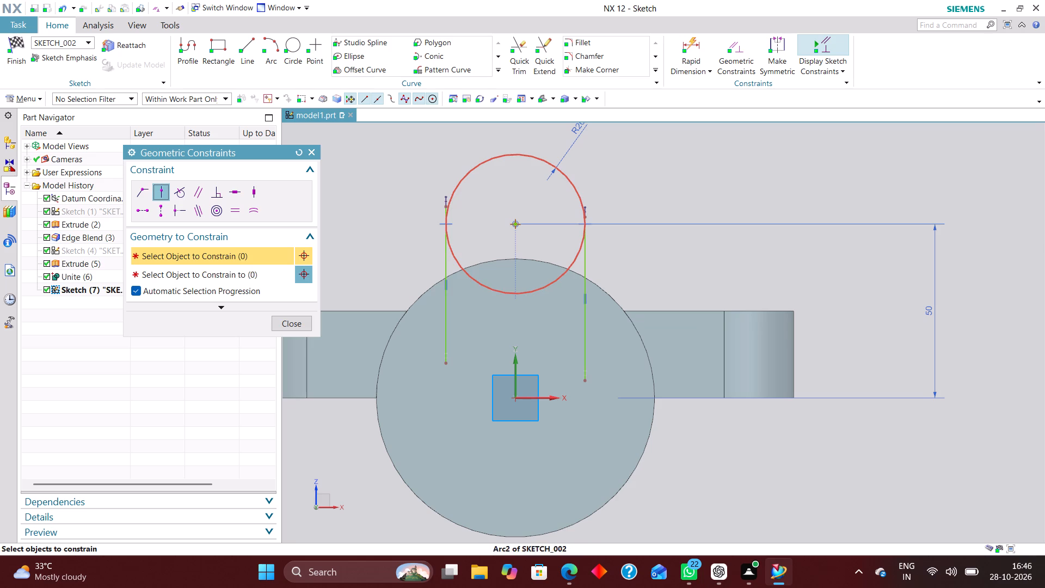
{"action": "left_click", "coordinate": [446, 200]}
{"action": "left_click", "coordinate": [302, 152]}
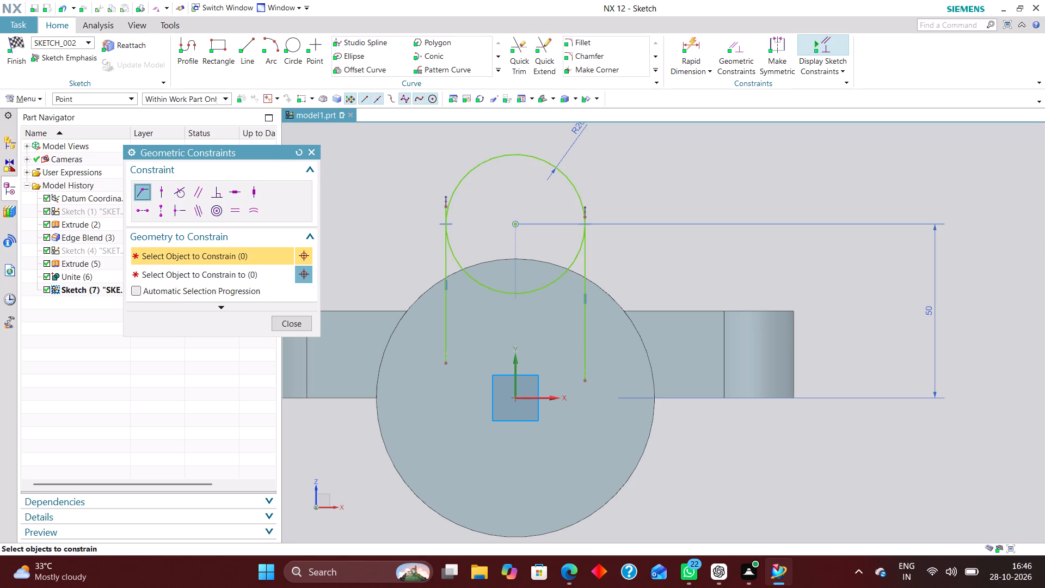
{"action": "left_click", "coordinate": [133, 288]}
Constrain the upper endpoint of the left vertical line to lie on the R20 circle with Point on Curve.
{"action": "left_click", "coordinate": [167, 194]}
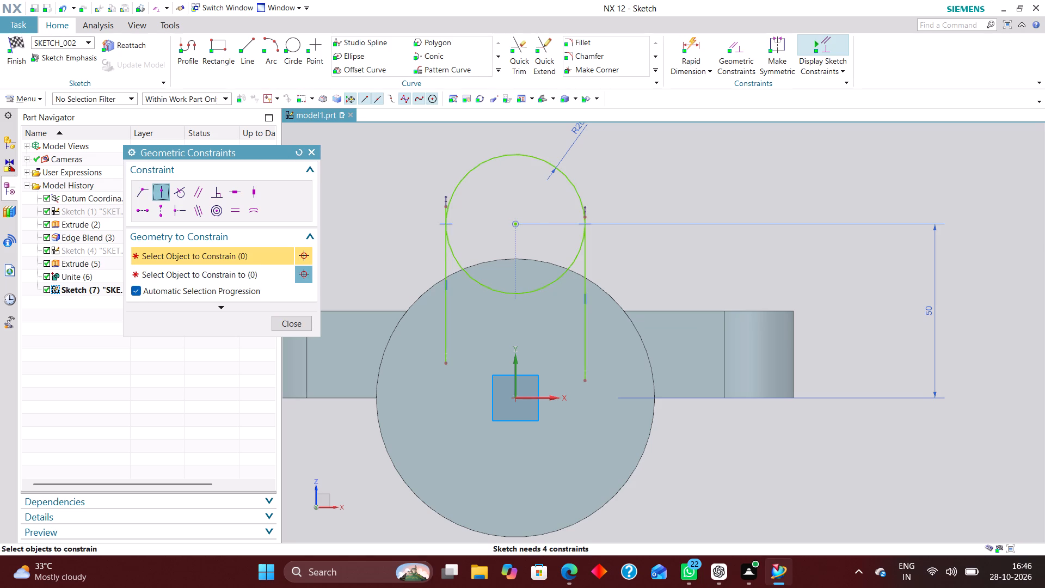
{"action": "left_click", "coordinate": [445, 204]}
{"action": "left_click", "coordinate": [454, 194]}
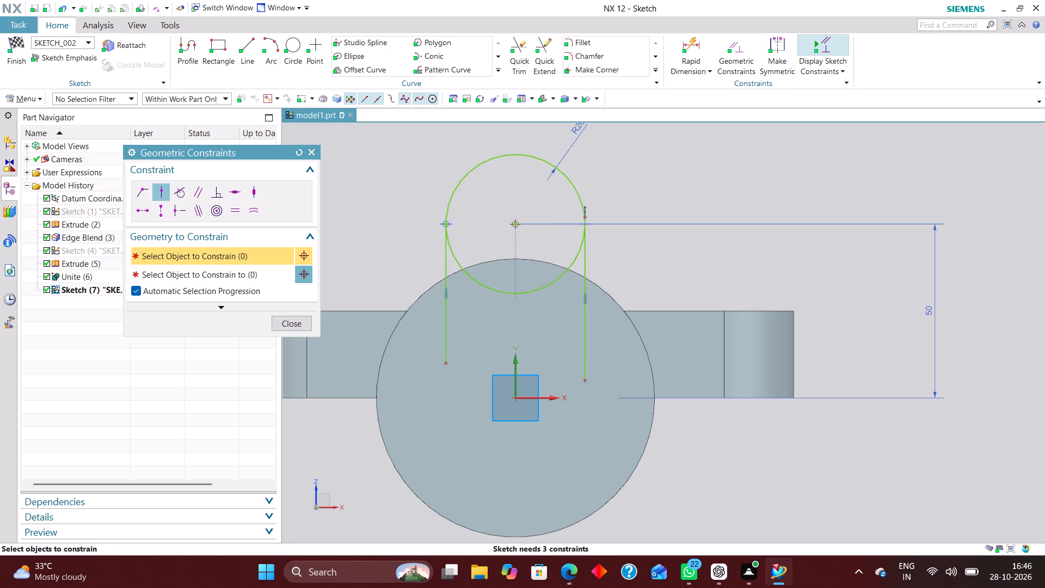
Constrain the upper endpoint of the right vertical line to lie on the R20 circle with Point on Curve.
{"action": "left_click", "coordinate": [589, 216]}
{"action": "left_click", "coordinate": [579, 194]}
{"action": "left_click", "coordinate": [300, 321]}
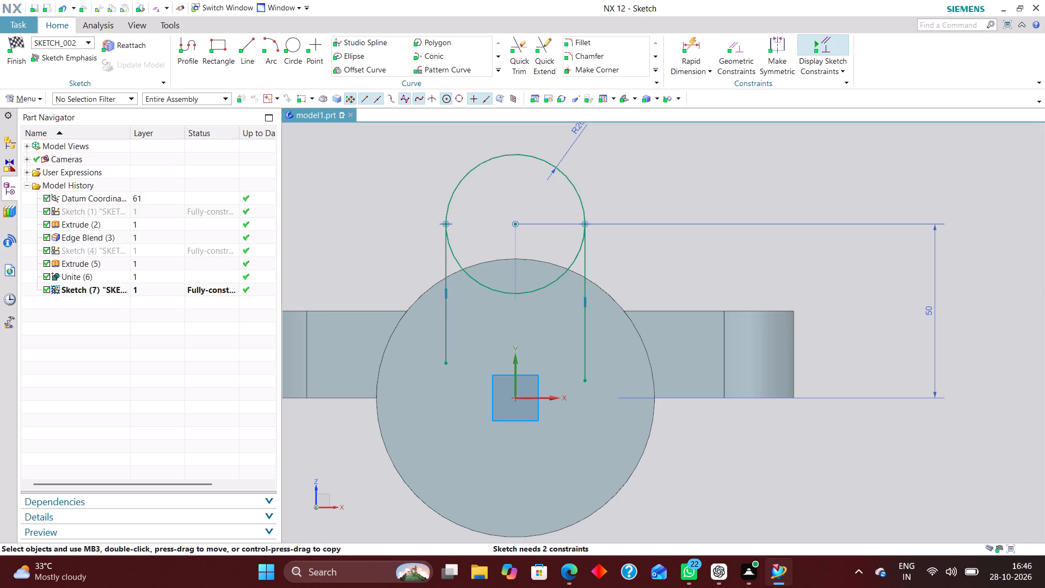
Draw a horizontal line from the left vertical line's lower endpoint across and slightly past the right vertical line.
{"action": "left_click", "coordinate": [243, 46]}
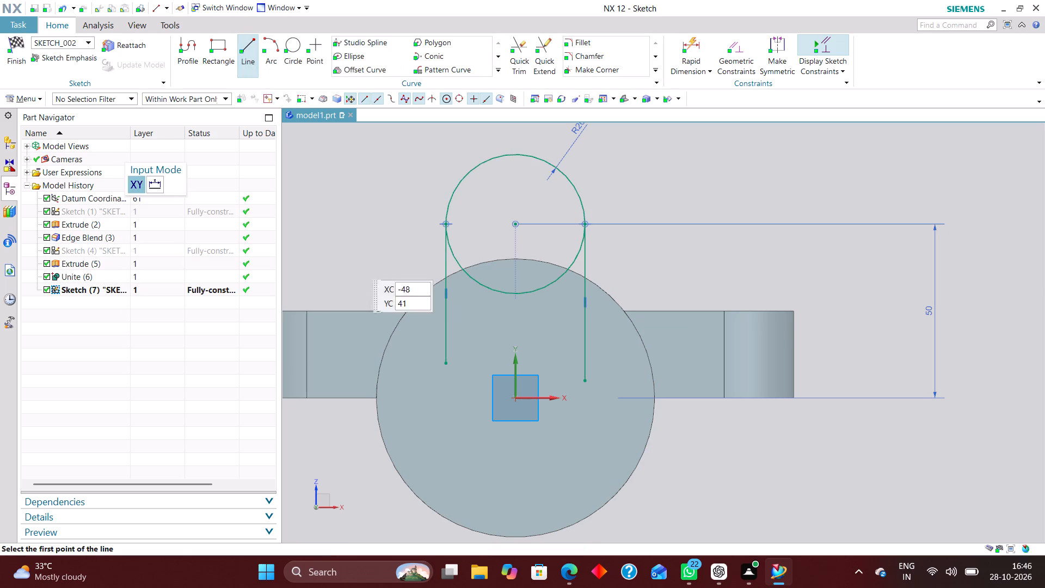
{"action": "left_click", "coordinate": [446, 364]}
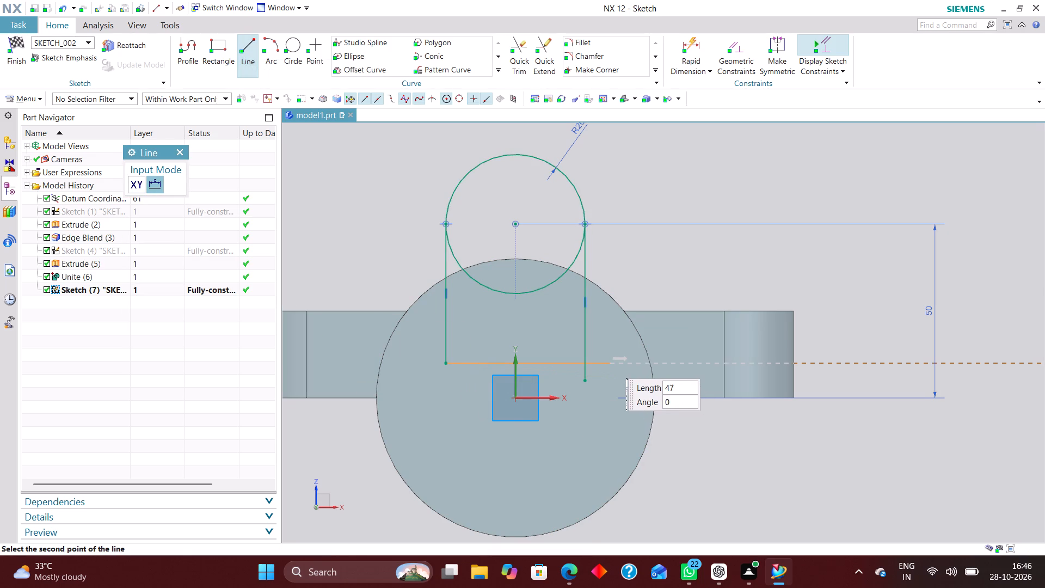
{"action": "left_click", "coordinate": [604, 358]}
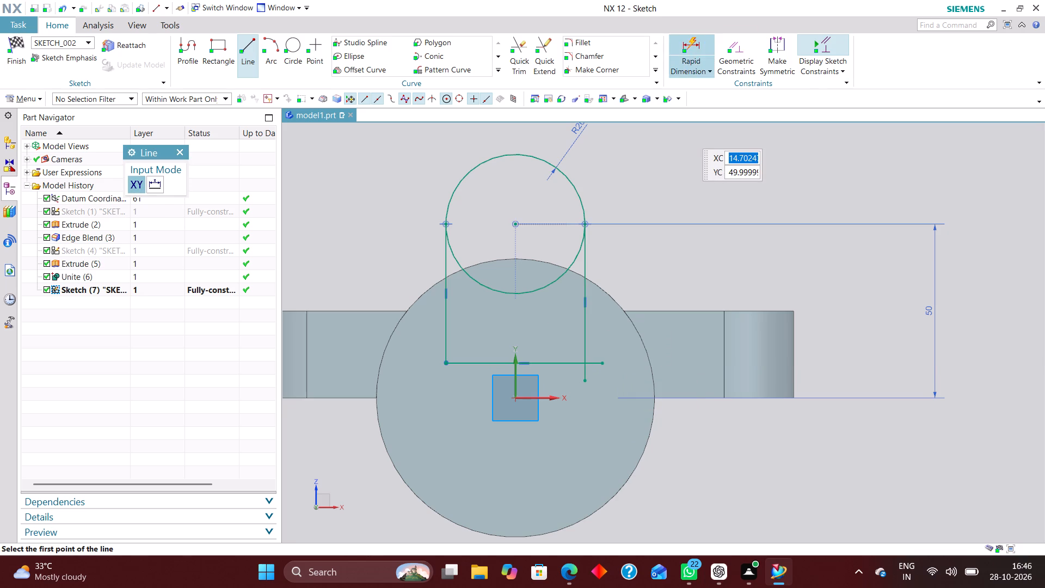
Trim the overhanging ends of the horizontal line and the right vertical line at their intersection with Quick Trim.
{"action": "left_click", "coordinate": [513, 50]}
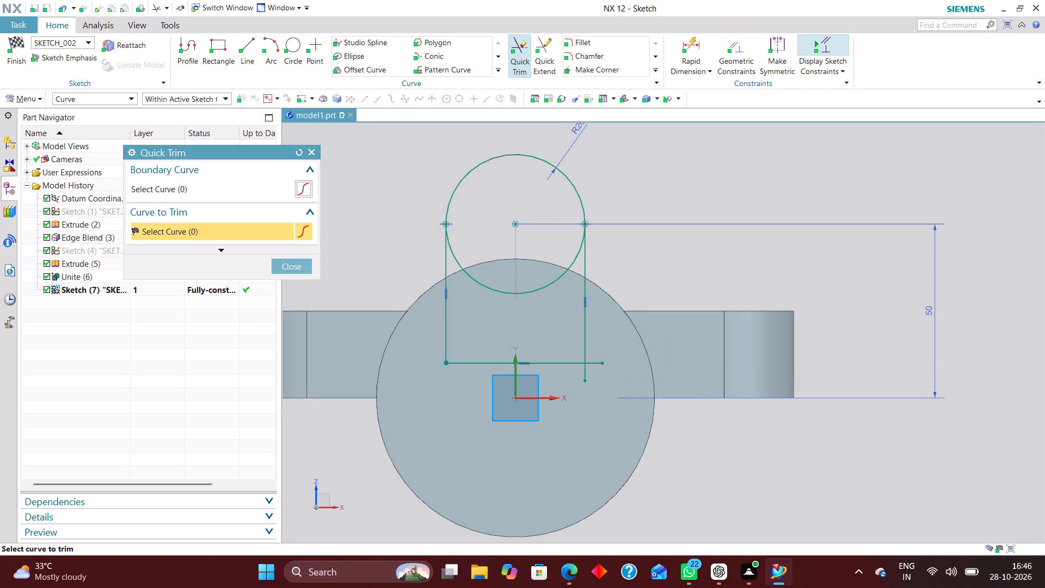
{"action": "left_click", "coordinate": [597, 364]}
{"action": "left_click", "coordinate": [587, 379]}
{"action": "left_click", "coordinate": [303, 265]}
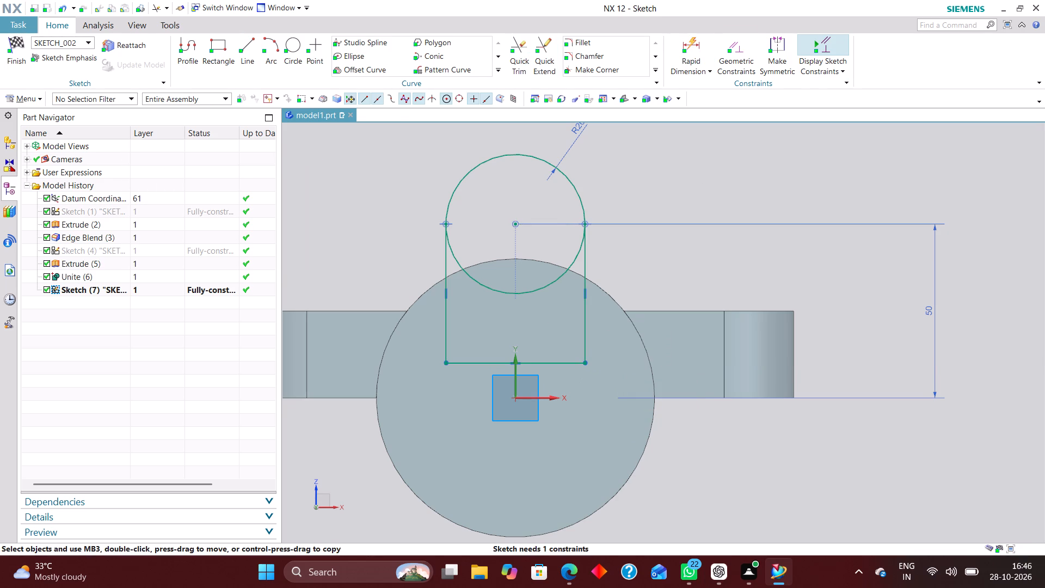
Constrain the bottom horizontal line onto the X axis through the origin with Point on Curve.
{"action": "left_click", "coordinate": [737, 51]}
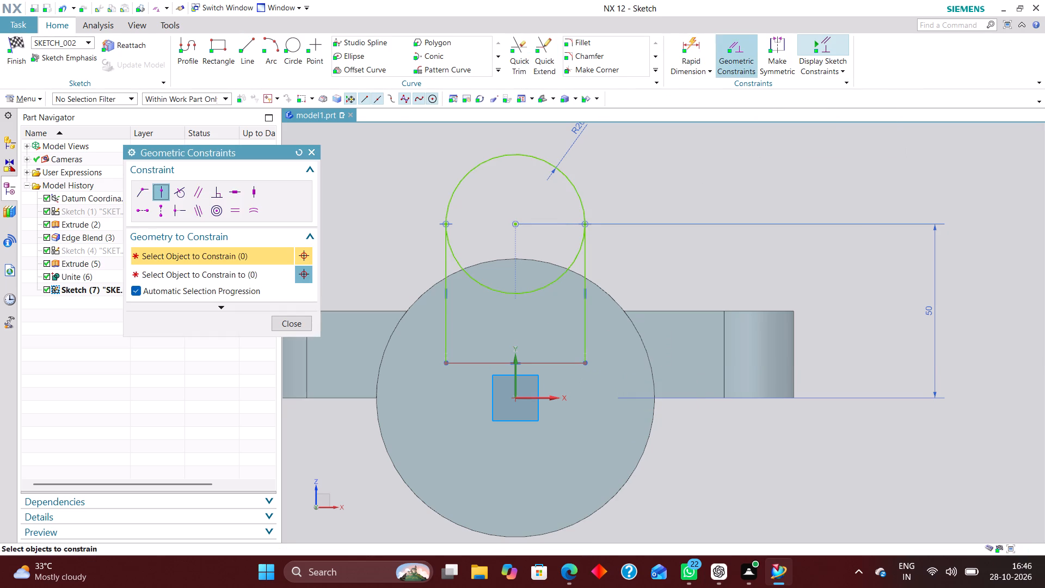
{"action": "scroll", "coordinate": [516, 353], "scroll_direction": "up", "scroll_amount": 6}
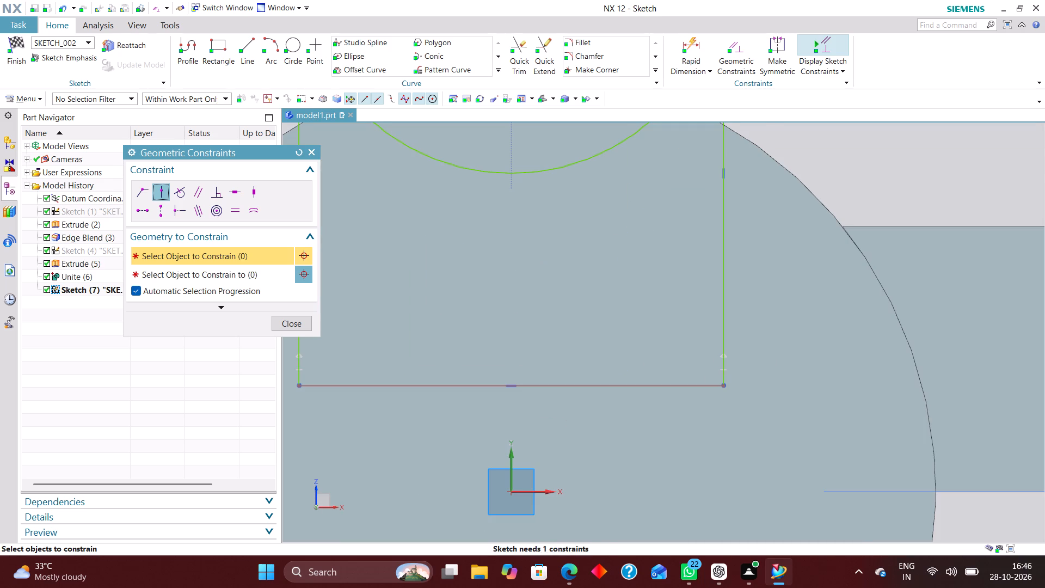
{"action": "left_click", "coordinate": [511, 384]}
{"action": "left_click", "coordinate": [537, 491]}
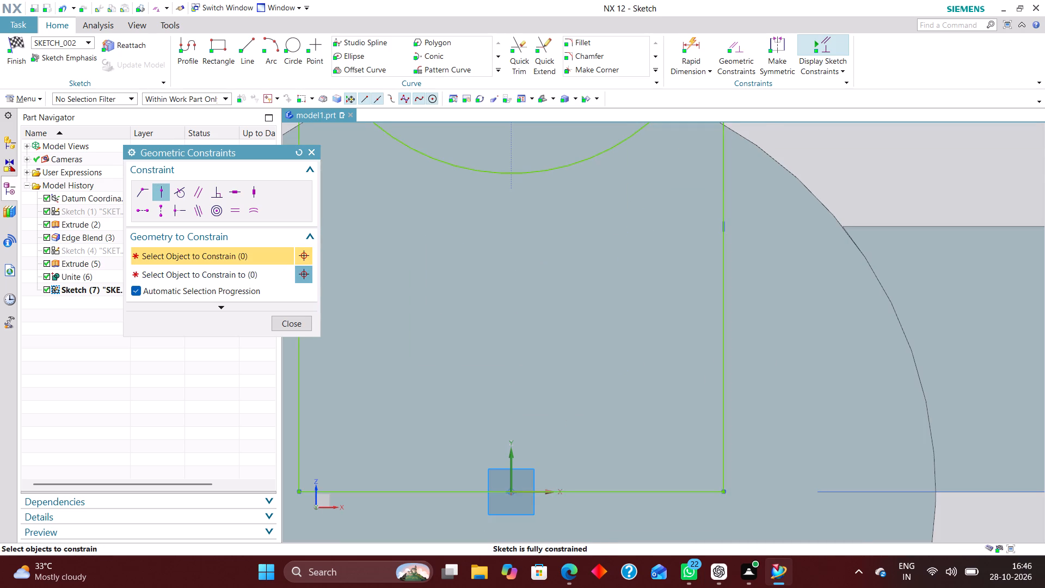
{"action": "scroll", "coordinate": [553, 411], "scroll_direction": "down", "scroll_amount": 3}
{"action": "scroll", "coordinate": [602, 321], "scroll_direction": "down", "scroll_amount": 2}
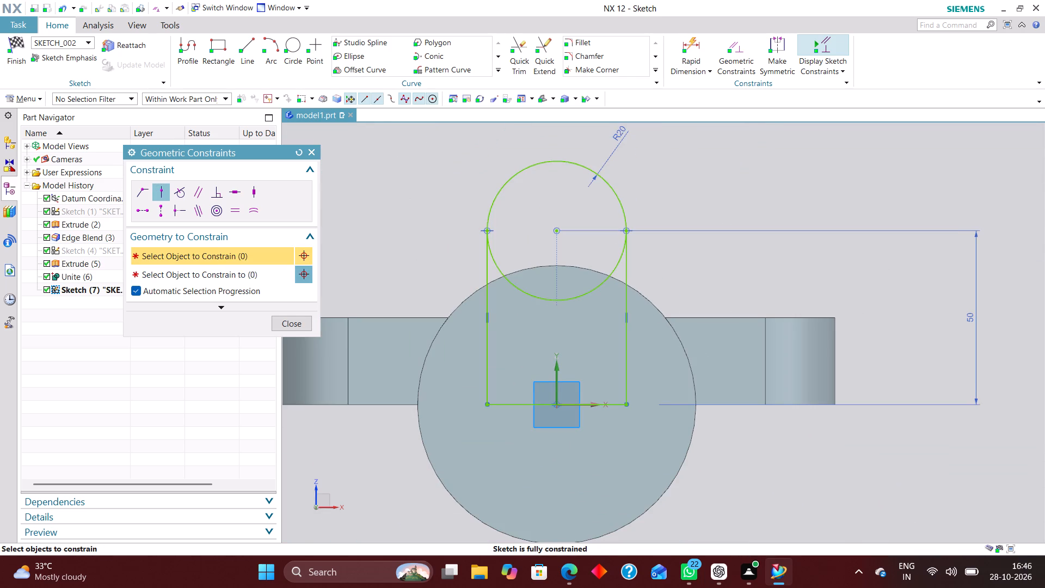
{"action": "left_click", "coordinate": [292, 324]}
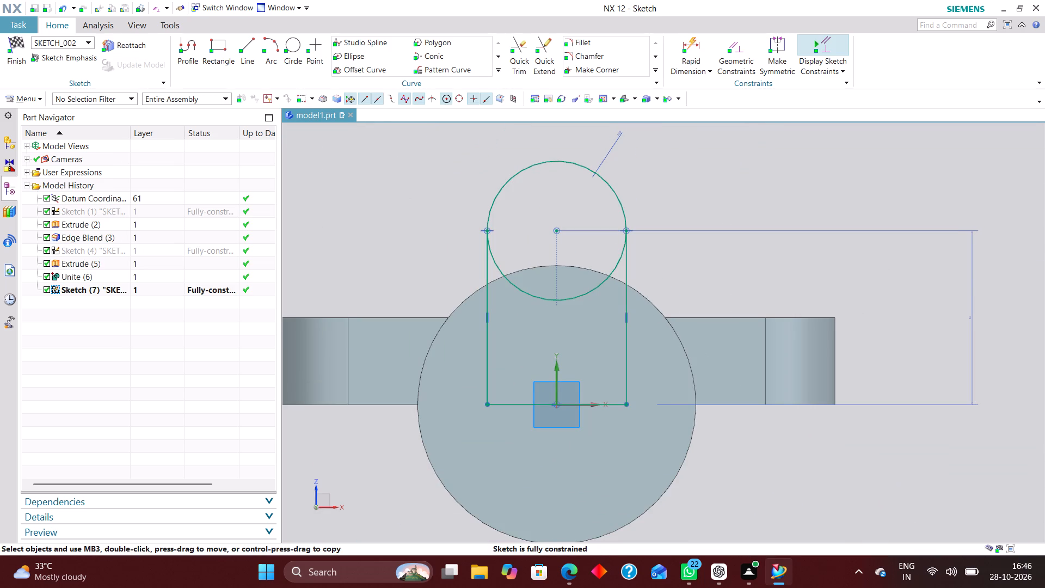
Trim away the lower half of the R20 circle between the two vertical lines and finish the sketch.
{"action": "left_click", "coordinate": [522, 58]}
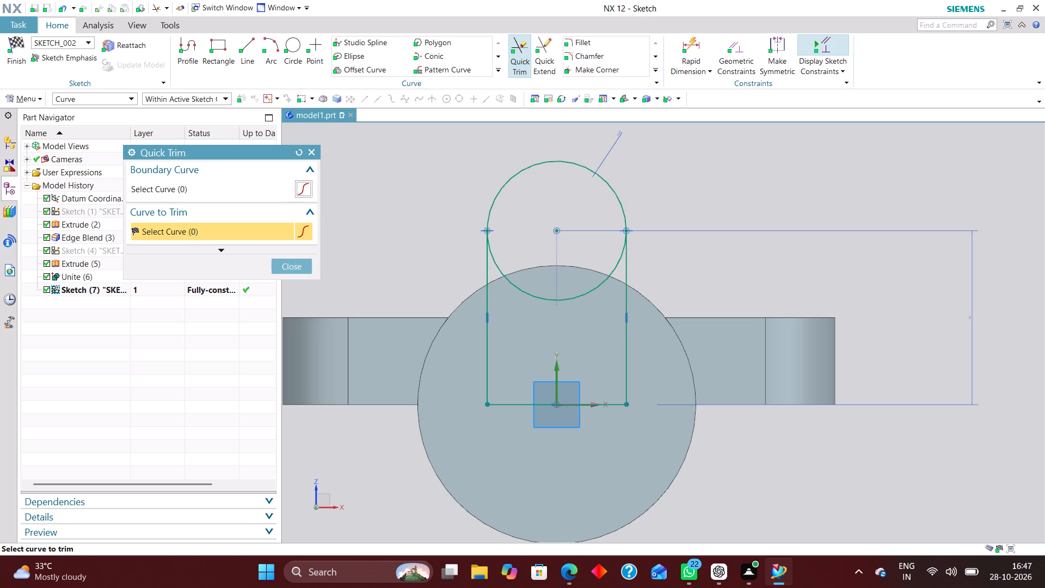
{"action": "left_click", "coordinate": [496, 258]}
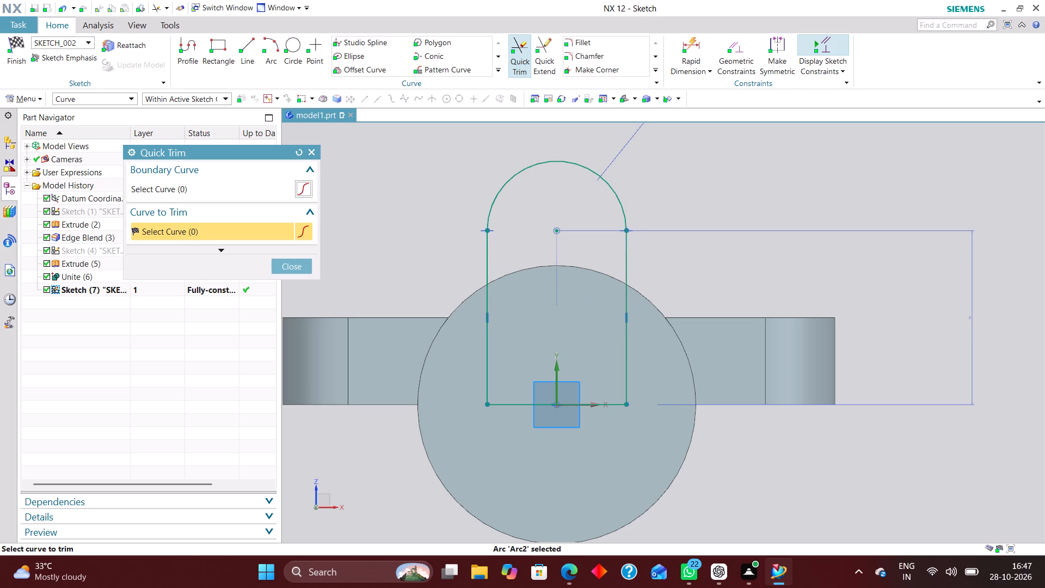
{"action": "left_click", "coordinate": [286, 272]}
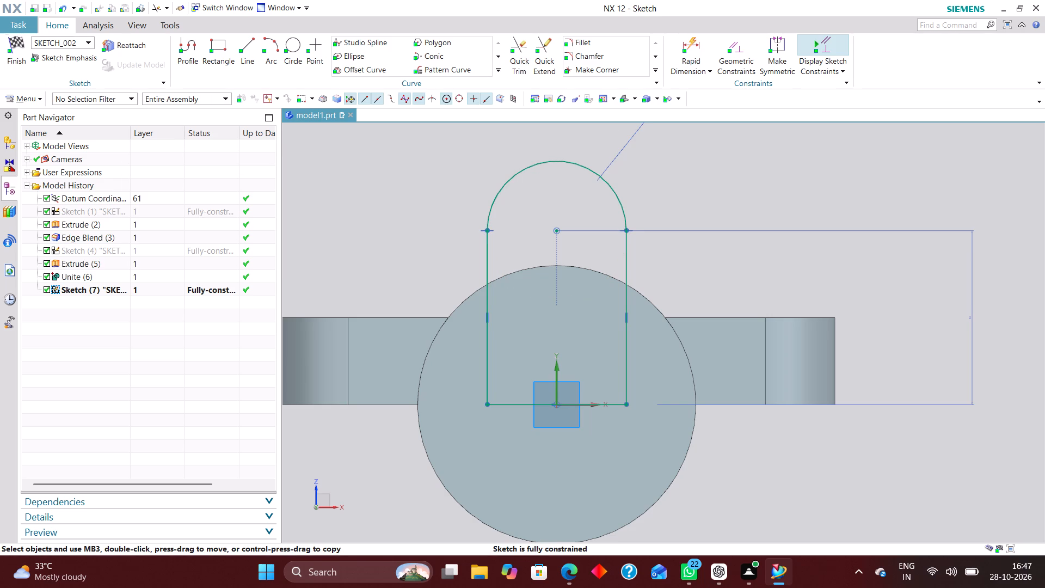
{"action": "left_click", "coordinate": [15, 42]}
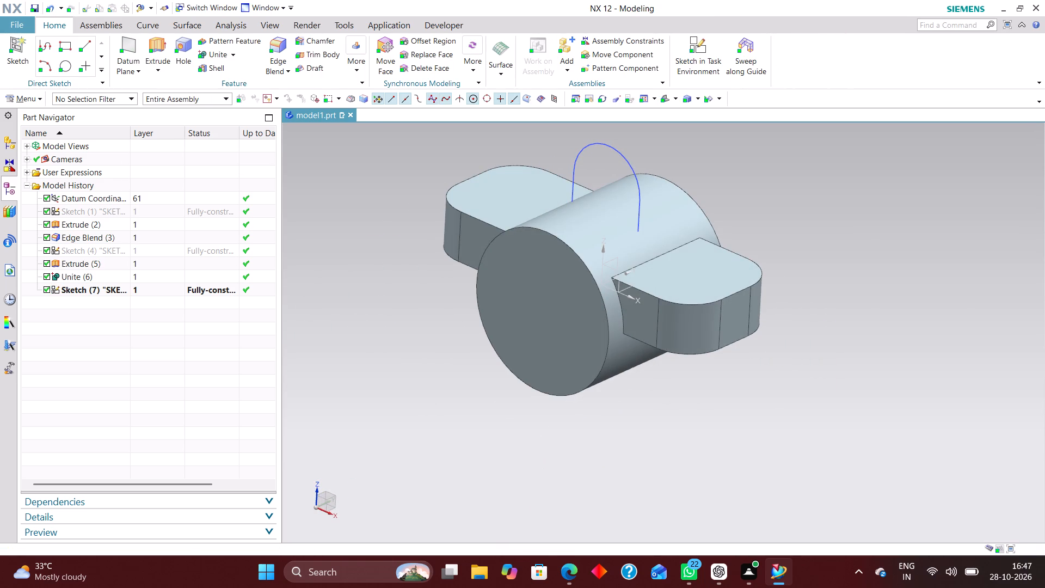
Extrude the arch-shaped profile with a Symmetric Value of 15 mm and Boolean None.
{"action": "left_click", "coordinate": [157, 45]}
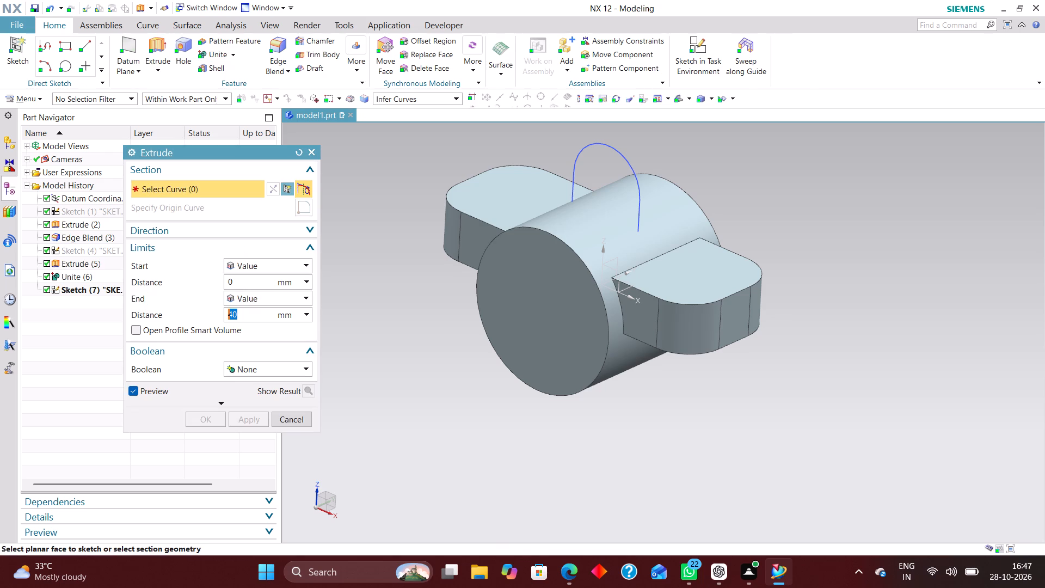
{"action": "left_click", "coordinate": [616, 148]}
{"action": "middle_click_drag", "start_coordinate": [784, 176], "coordinate": [765, 154]}
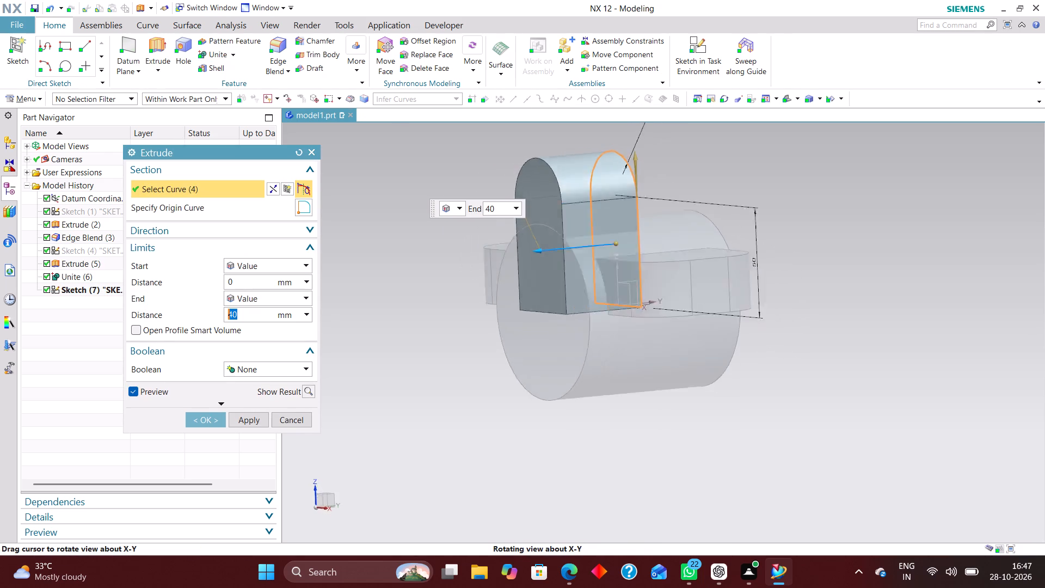
{"action": "middle_click_drag", "start_coordinate": [765, 154], "coordinate": [758, 164]}
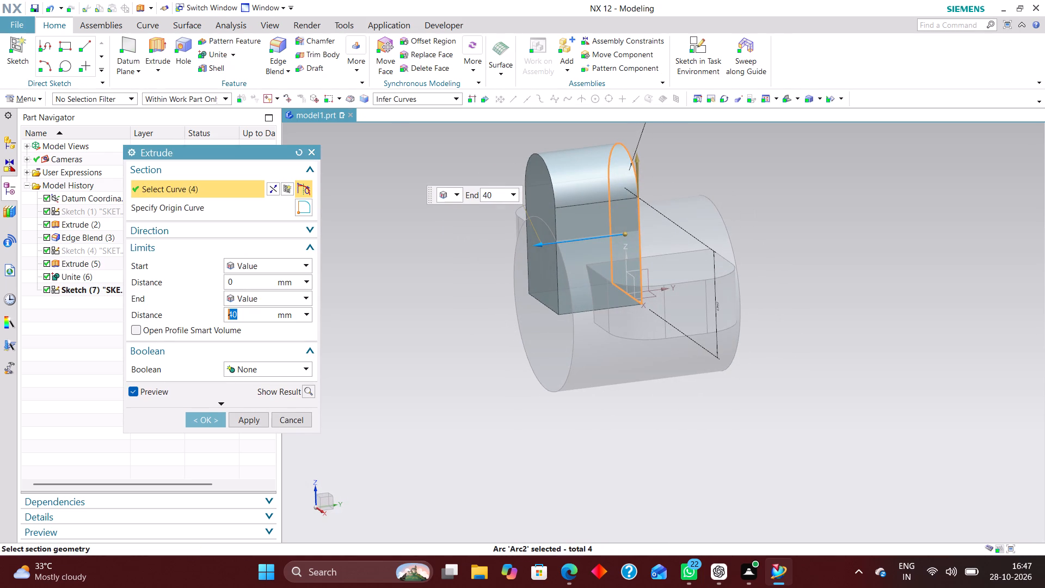
{"action": "left_click", "coordinate": [269, 266]}
{"action": "left_click", "coordinate": [283, 290]}
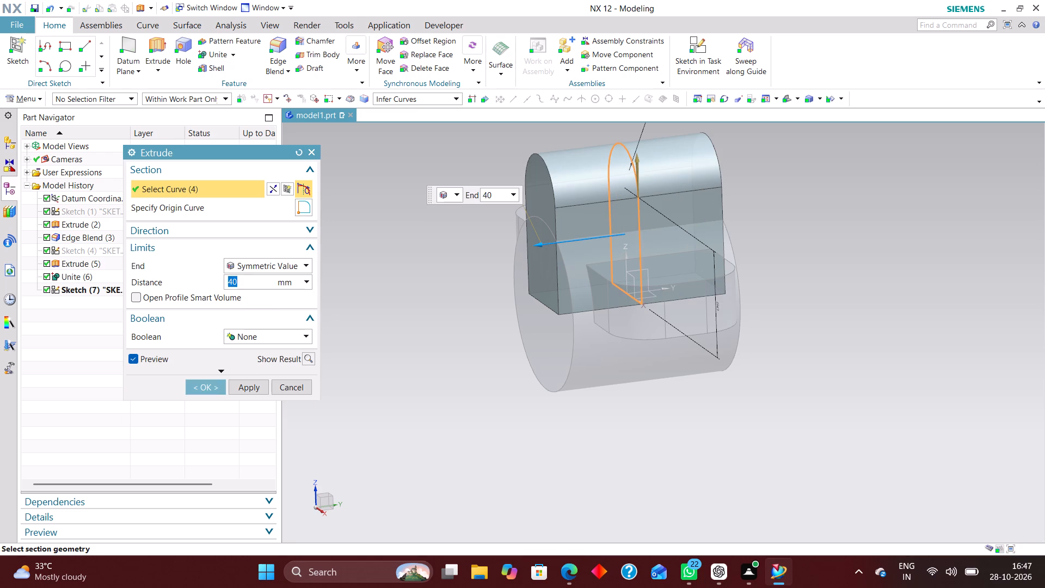
{"action": "type", "text": "15"}
{"action": "key", "text": "Return"}
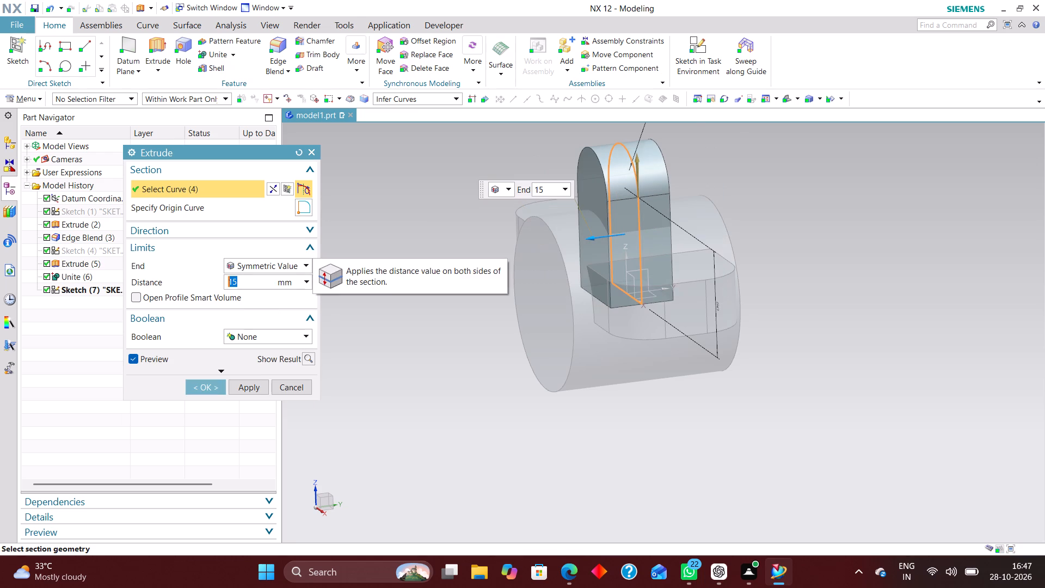
{"action": "left_click", "coordinate": [204, 393]}
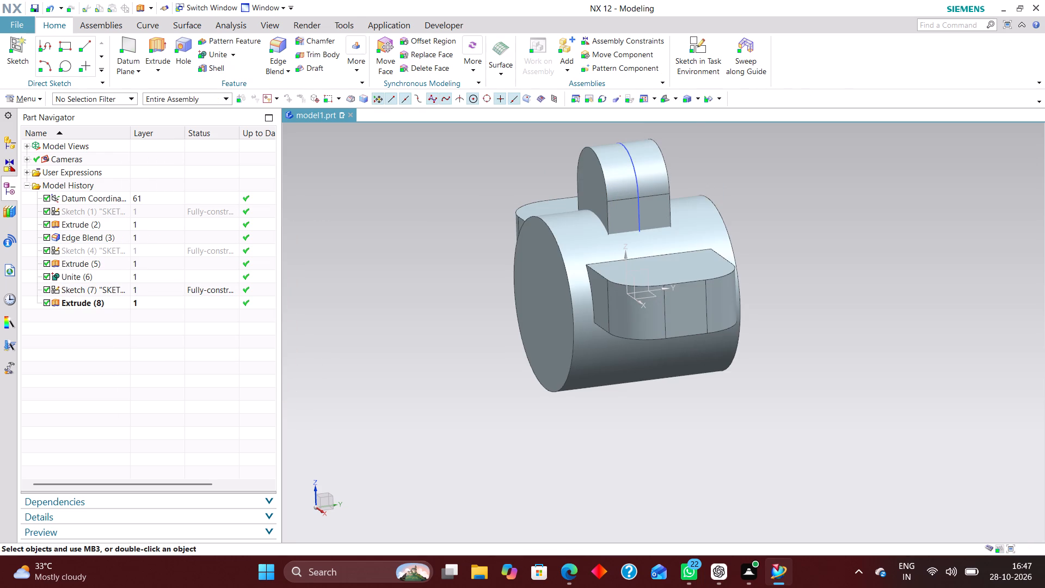
Hide the arch profile's sketch.
{"action": "right_click_drag", "start_coordinate": [632, 163], "coordinate": [636, 185]}
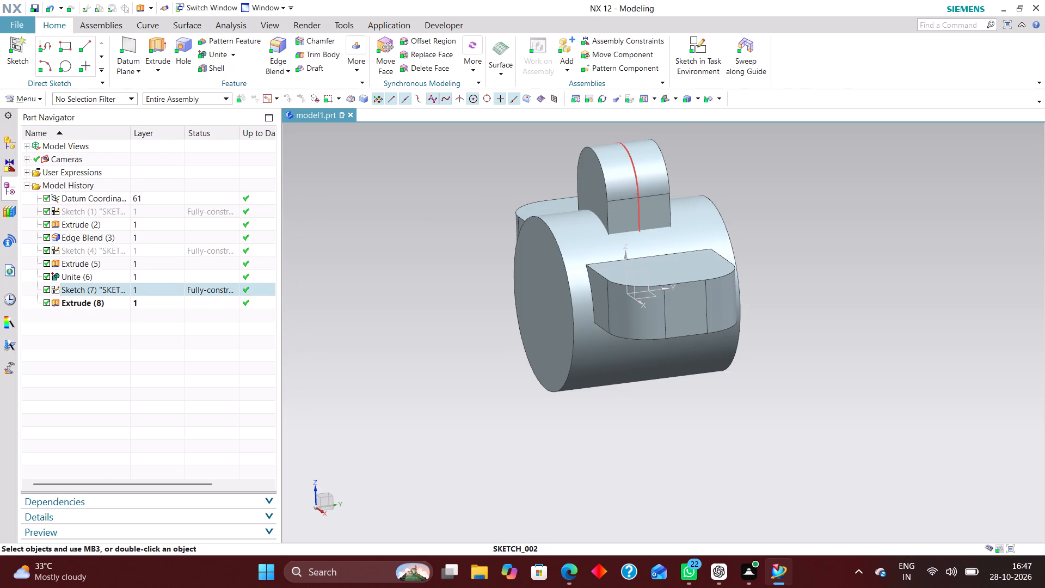
{"action": "right_click_drag", "start_coordinate": [636, 185], "coordinate": [637, 198]}
Unite the extruded upper boss with the base and cylinder body, using the main body as target.
{"action": "left_click", "coordinate": [217, 57]}
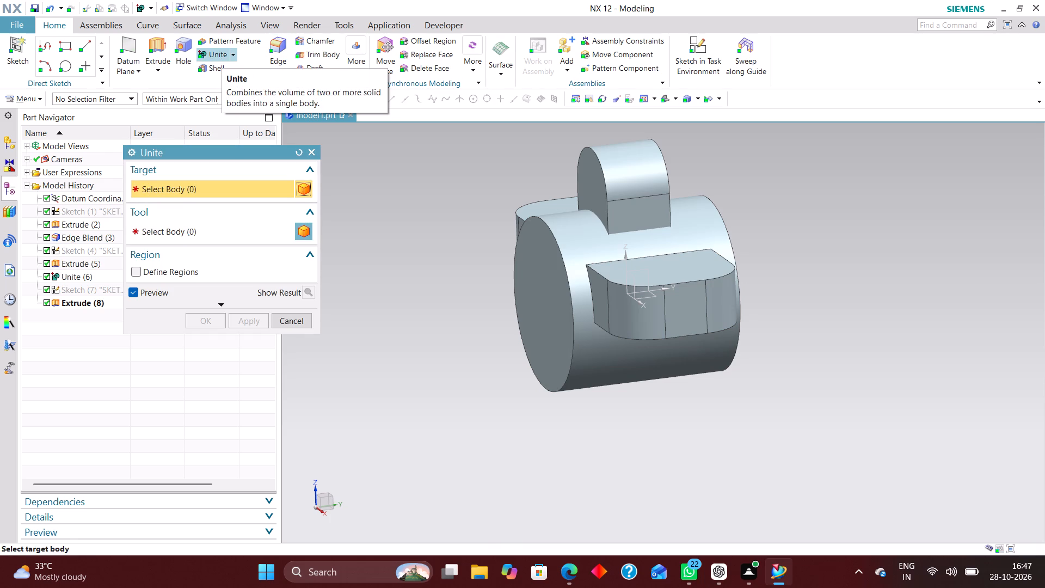
{"action": "left_click", "coordinate": [562, 224]}
{"action": "left_click", "coordinate": [611, 184]}
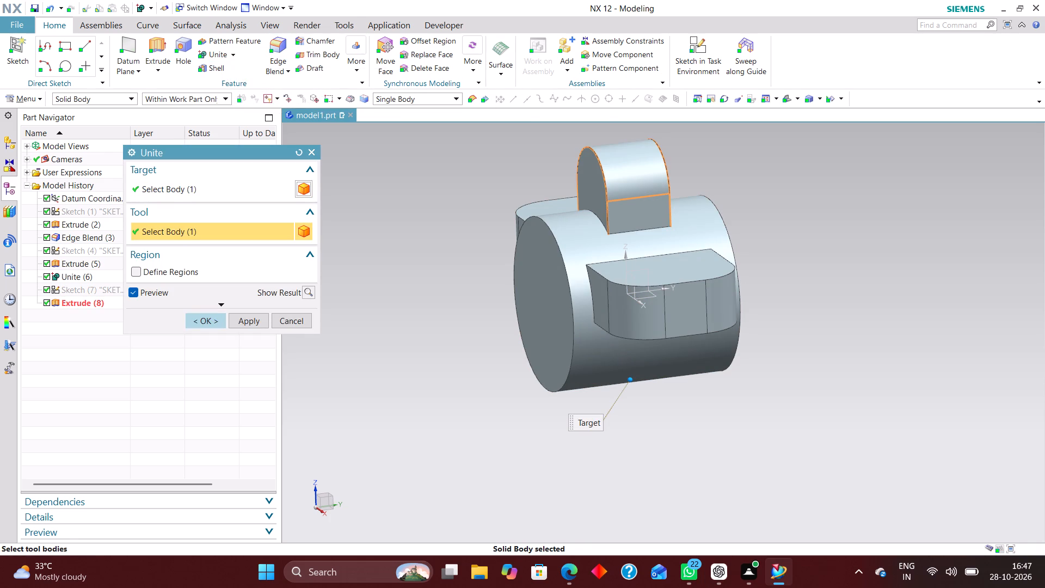
{"action": "left_click", "coordinate": [199, 317]}
Create a new sketch in the task environment on the XZ plane of the datum coordinate system.
{"action": "middle_click_drag", "start_coordinate": [422, 284], "coordinate": [451, 273]}
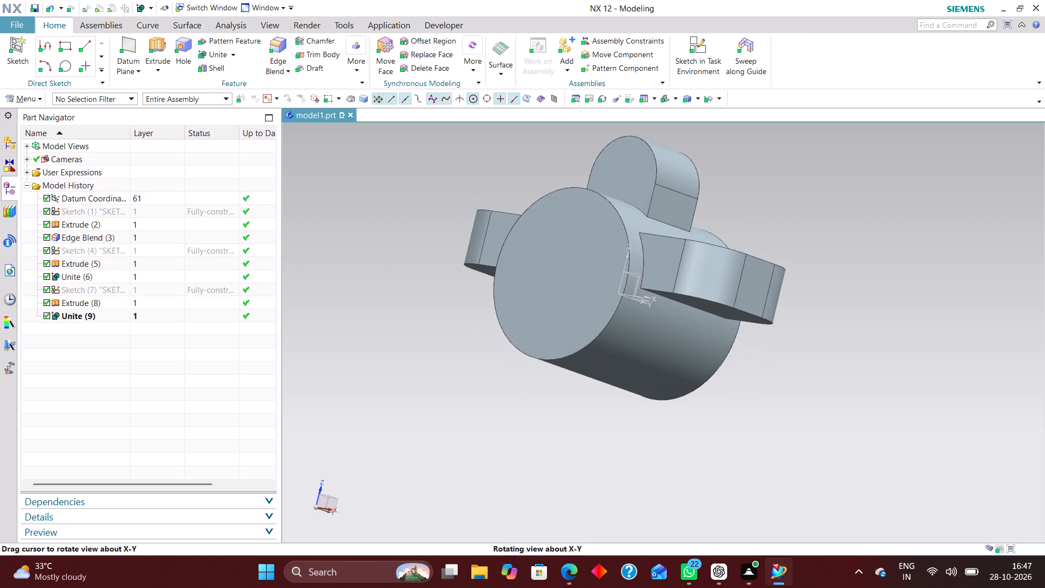
{"action": "middle_click_drag", "start_coordinate": [451, 273], "coordinate": [453, 273]}
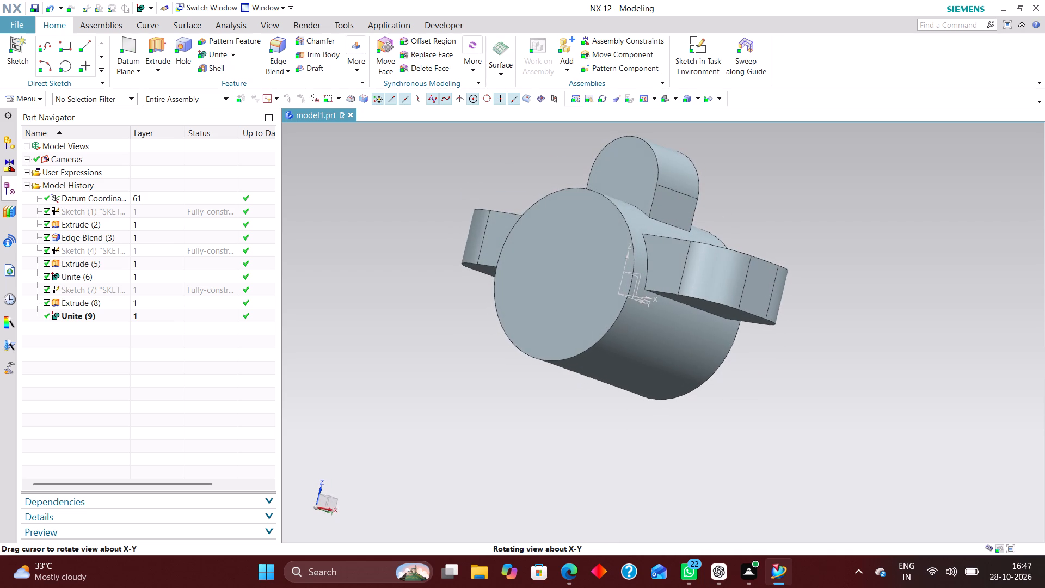
{"action": "middle_click_drag", "start_coordinate": [453, 273], "coordinate": [464, 286]}
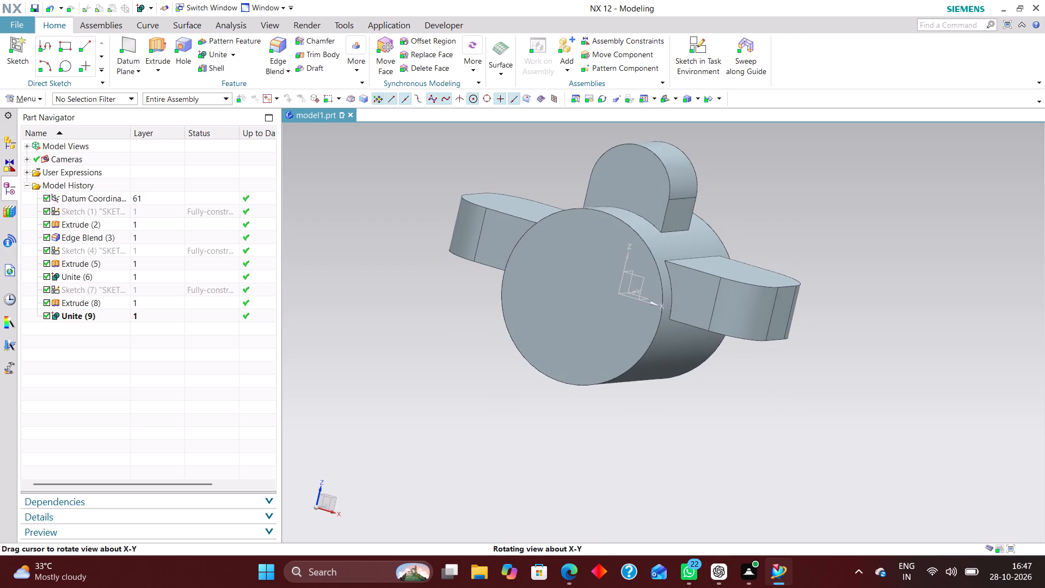
{"action": "middle_click_drag", "start_coordinate": [464, 286], "coordinate": [442, 289]}
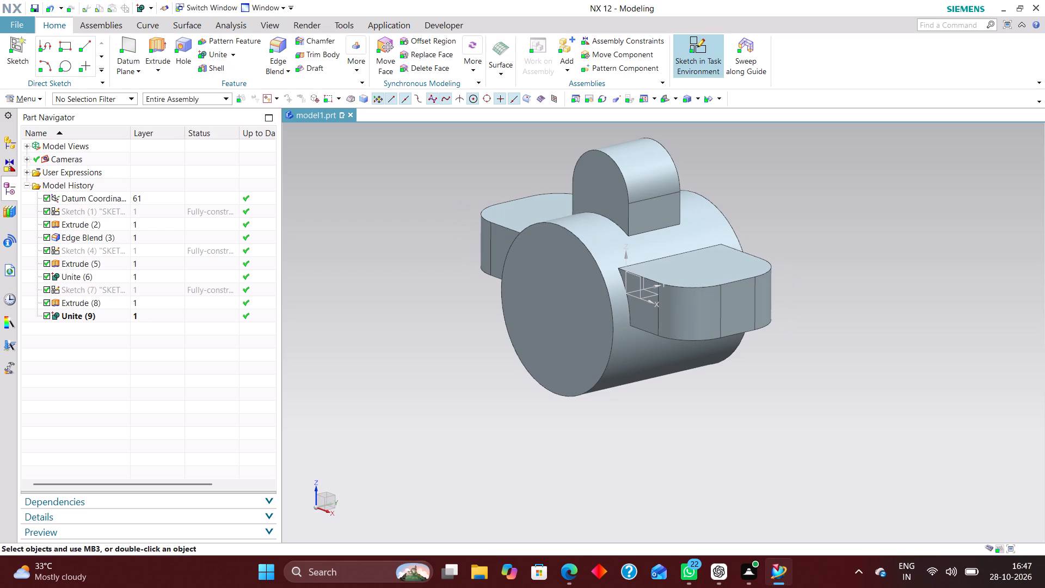
{"action": "left_click", "coordinate": [700, 37]}
{"action": "left_click", "coordinate": [640, 278]}
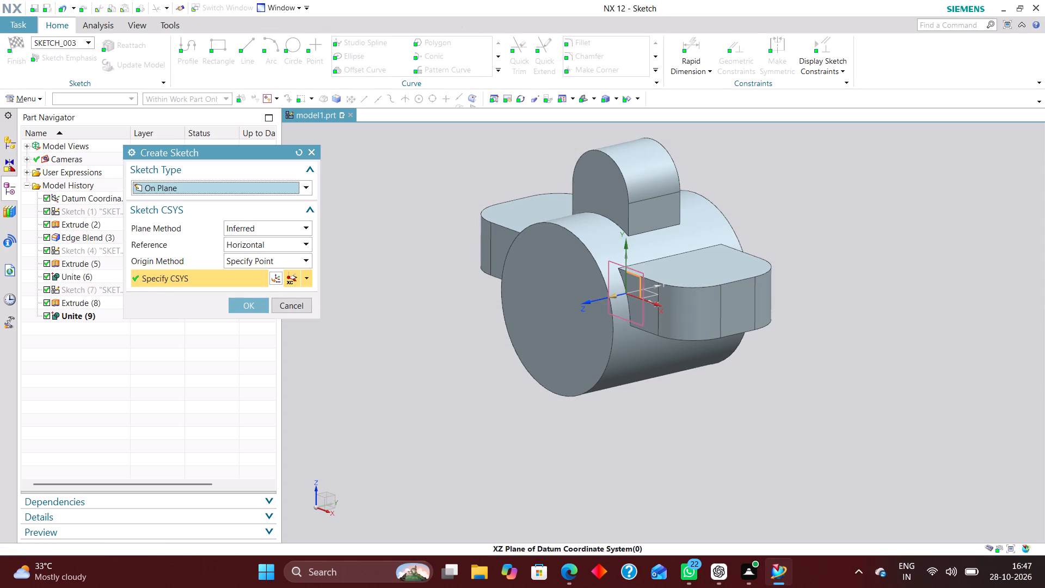
{"action": "left_click", "coordinate": [241, 301]}
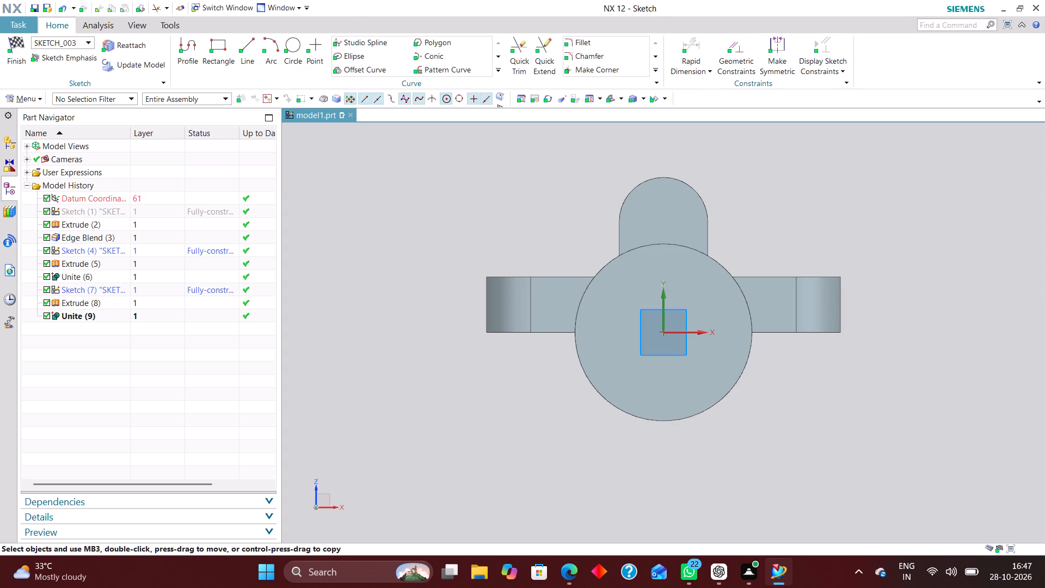
Sketch a closed right triangle beside the boss, with a vertical side, a horizontal base and a sloped side about 54 mm long.
{"action": "left_click", "coordinate": [250, 48]}
{"action": "scroll", "coordinate": [366, 206], "scroll_direction": "down", "scroll_amount": 2}
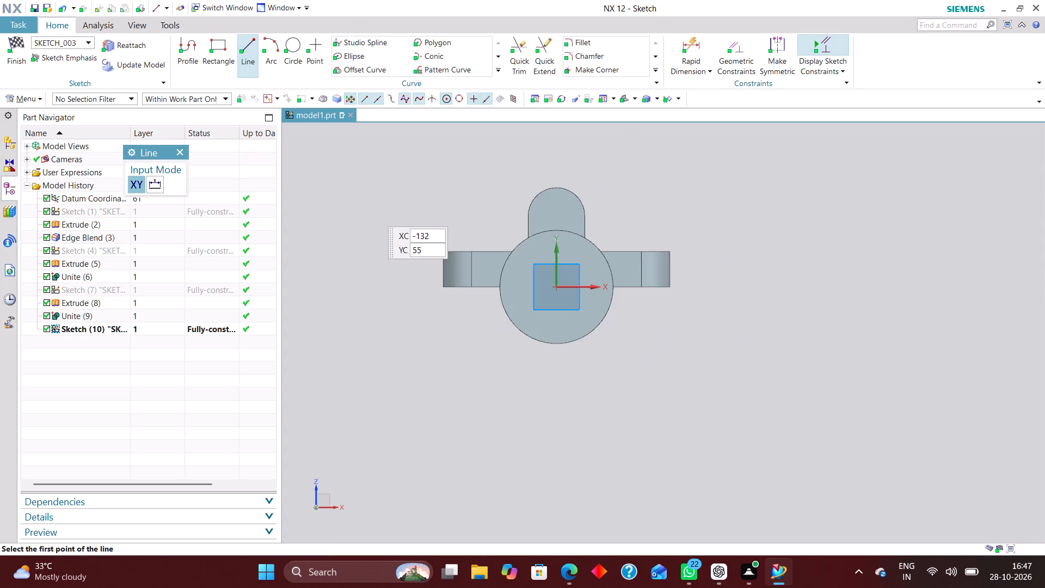
{"action": "scroll", "coordinate": [396, 218], "scroll_direction": "down", "scroll_amount": 2}
{"action": "scroll", "coordinate": [520, 234], "scroll_direction": "up", "scroll_amount": 5}
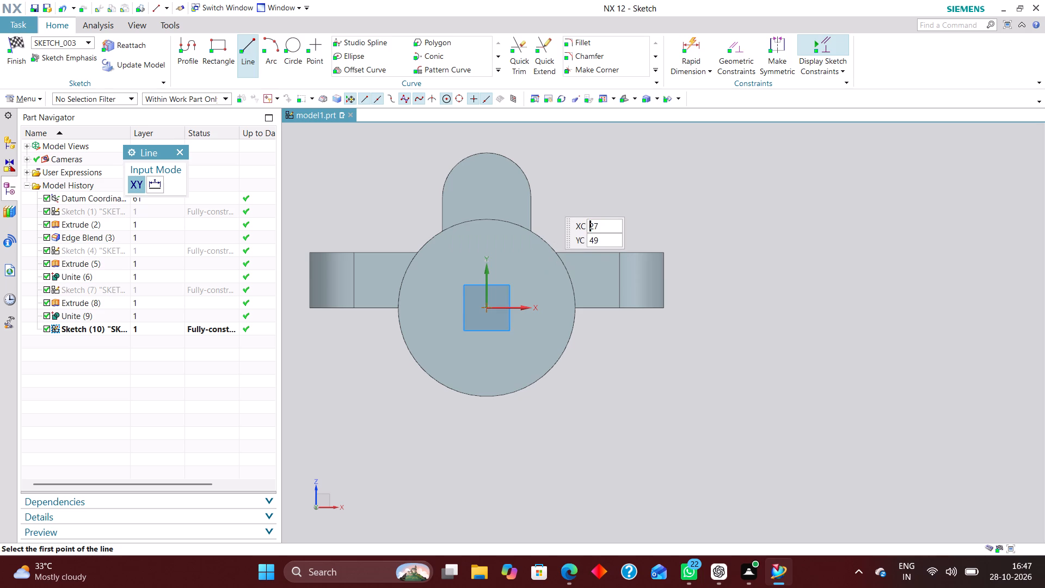
{"action": "left_click", "coordinate": [548, 198]}
{"action": "left_click", "coordinate": [544, 274]}
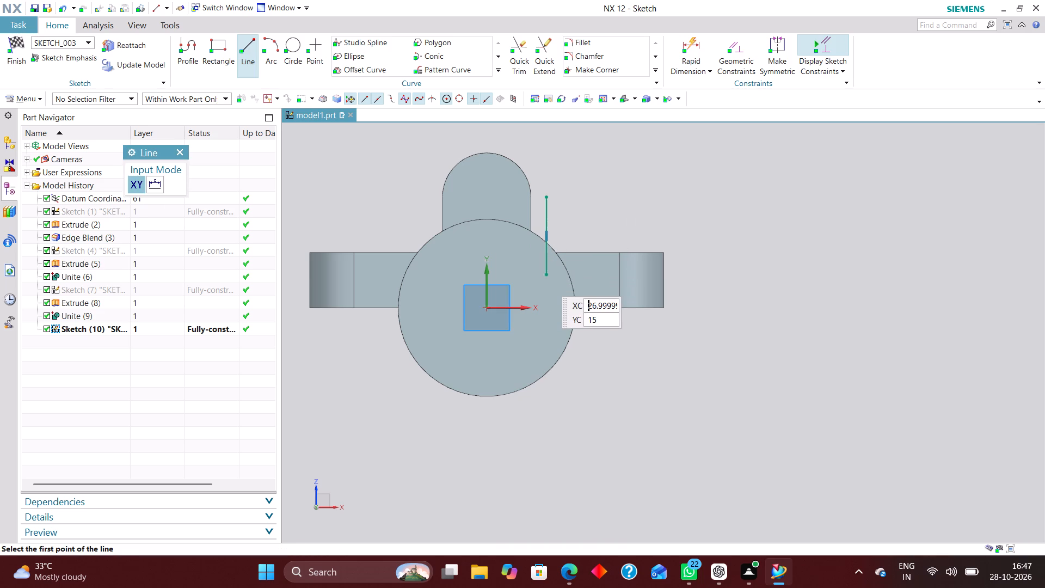
{"action": "left_click", "coordinate": [544, 278]}
{"action": "left_click", "coordinate": [637, 276]}
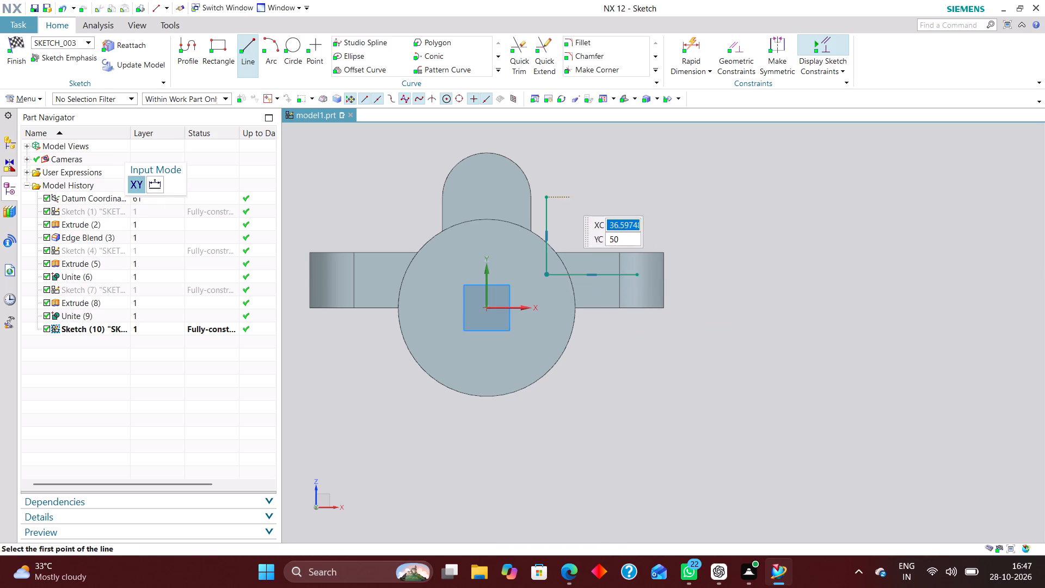
{"action": "left_click", "coordinate": [546, 197]}
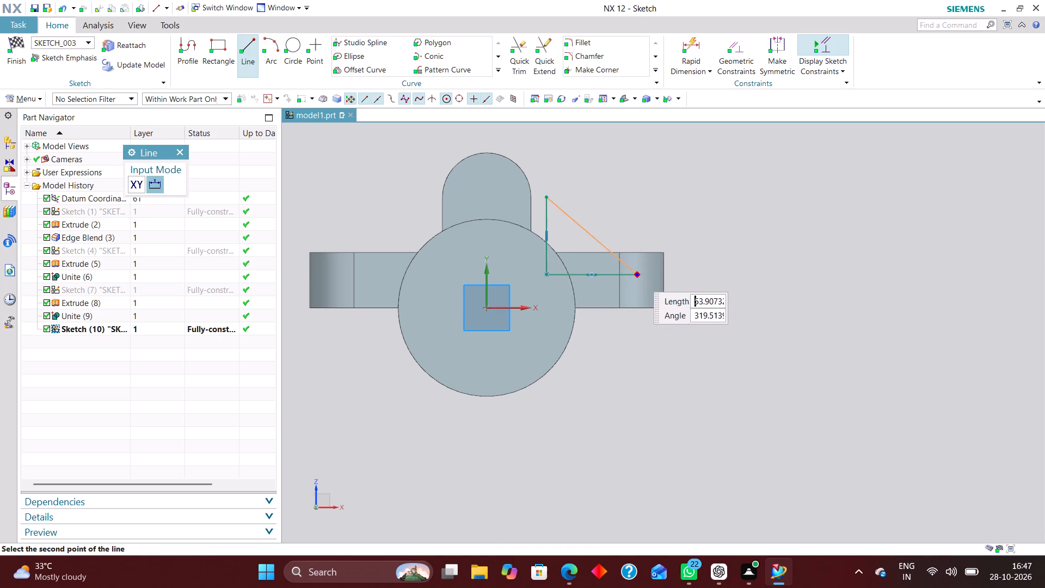
{"action": "left_click", "coordinate": [637, 274]}
{"action": "left_click", "coordinate": [180, 151]}
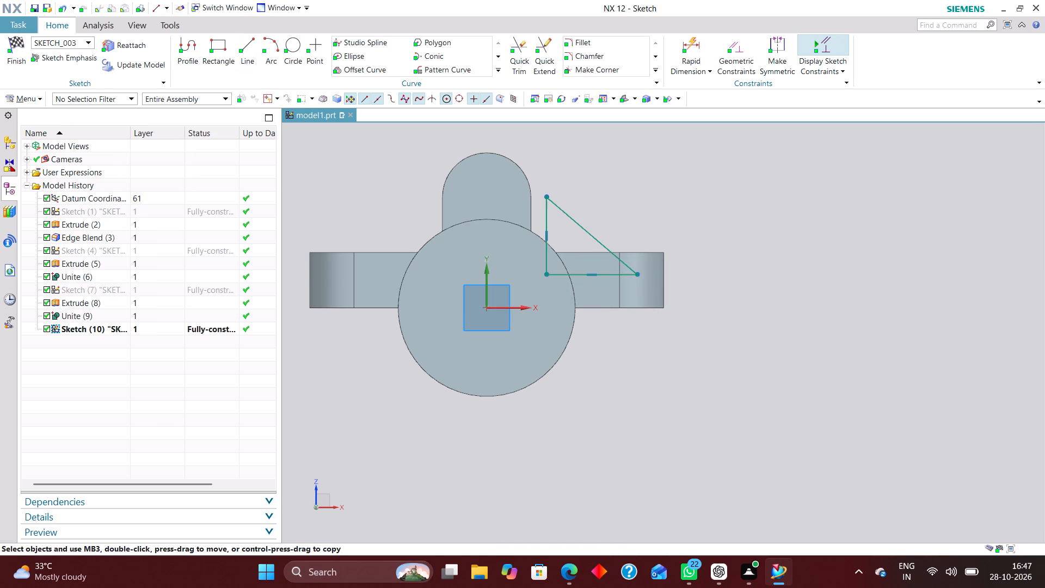
Dimension the triangle's vertical side 20 mm from the sketch's Y axis using the Inferred method.
{"action": "scroll", "coordinate": [640, 204], "scroll_direction": "down", "scroll_amount": 1}
{"action": "left_click", "coordinate": [689, 41]}
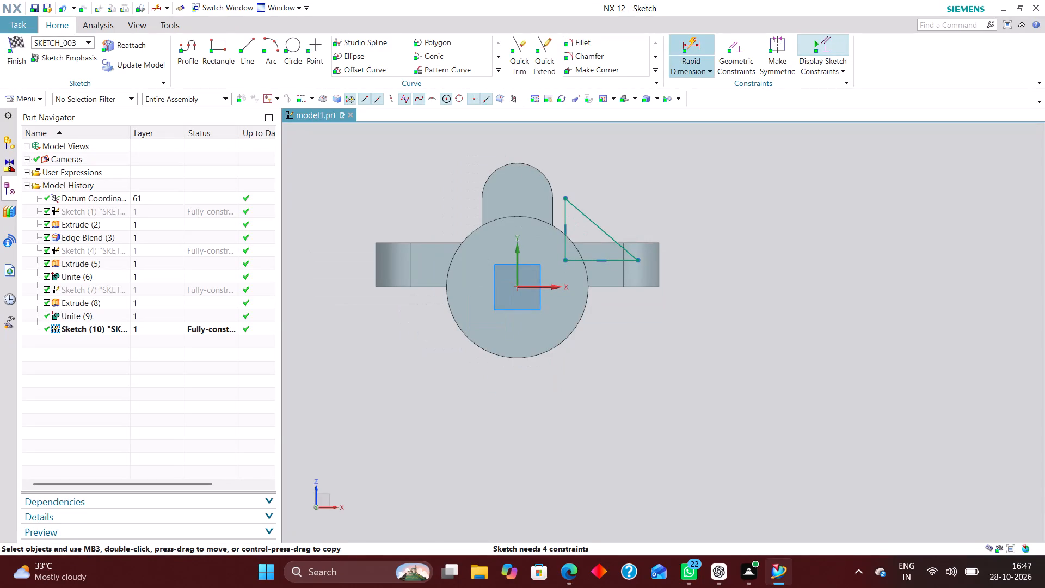
{"action": "left_click", "coordinate": [269, 292]}
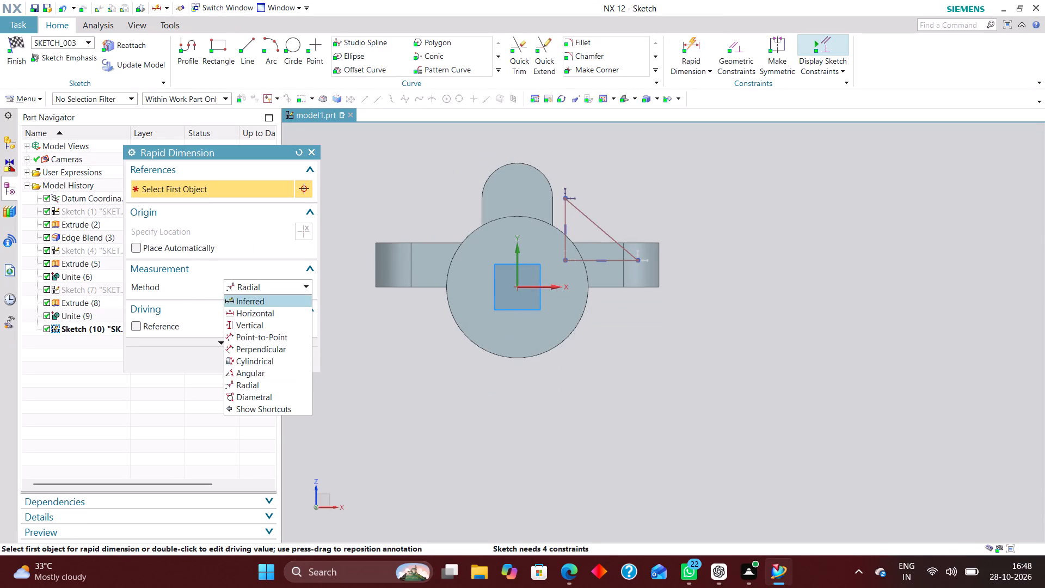
{"action": "left_click", "coordinate": [271, 302]}
{"action": "left_click", "coordinate": [518, 261]}
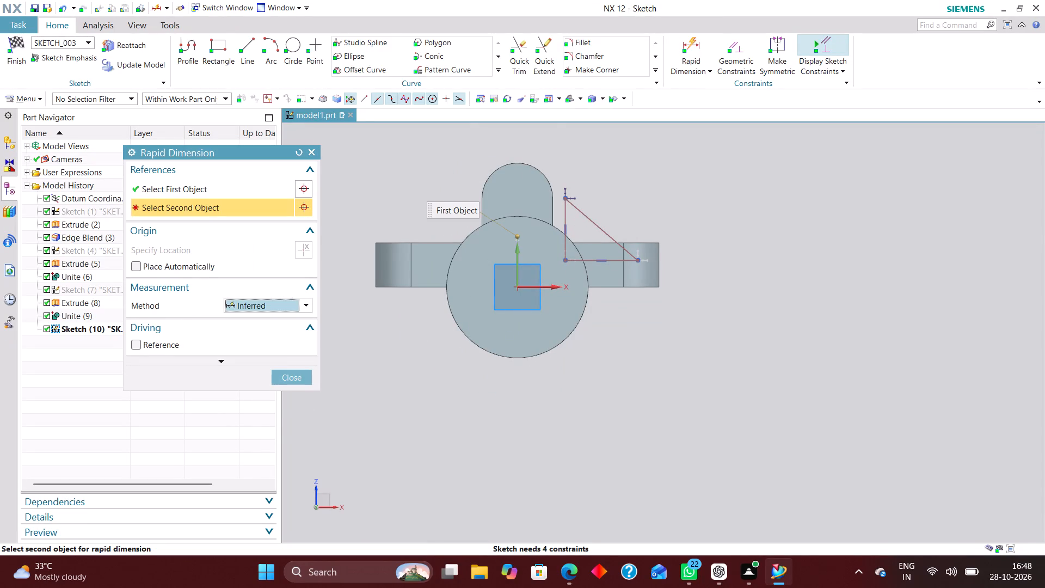
{"action": "left_click", "coordinate": [564, 246]}
{"action": "left_click", "coordinate": [543, 415]}
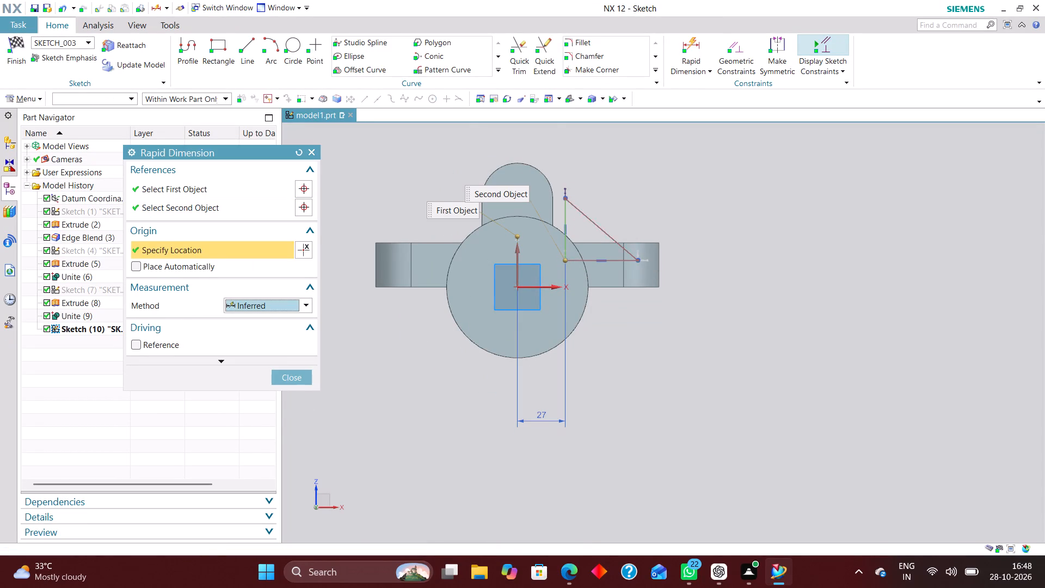
{"action": "type", "text": "25"}
{"action": "key", "text": "Return"}
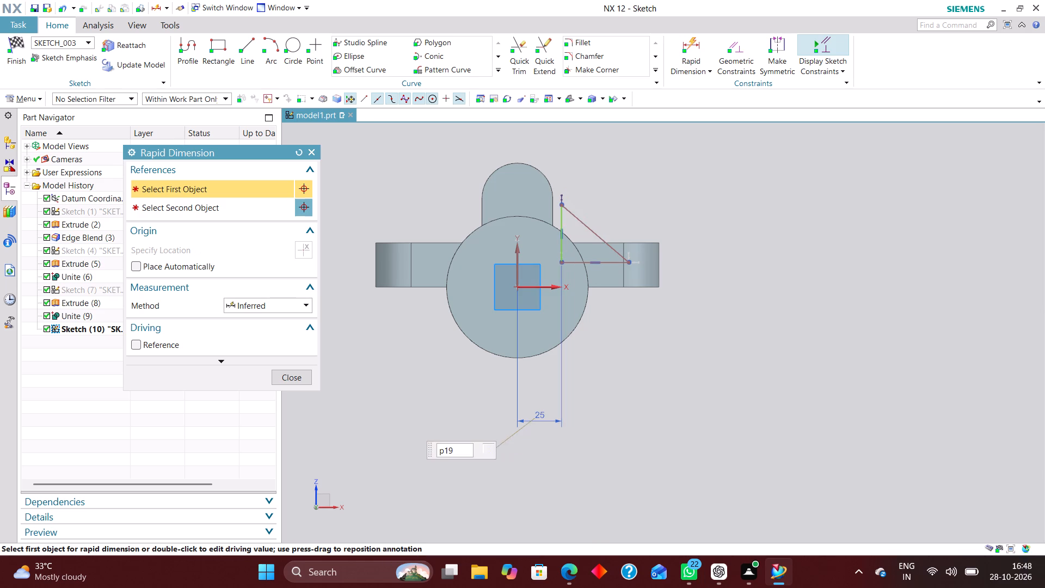
{"action": "type", "text": "20"}
{"action": "key", "text": "Return"}
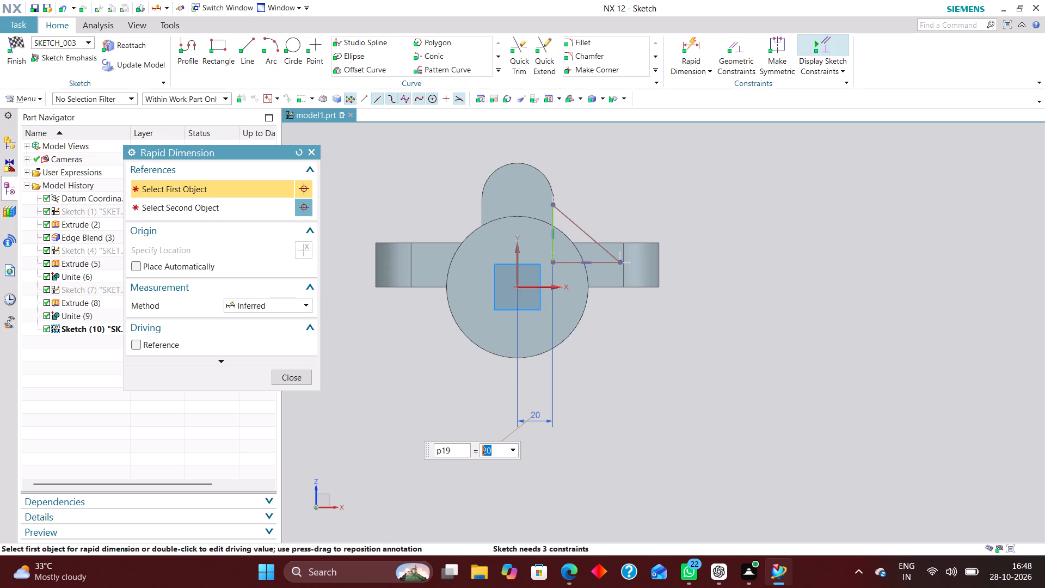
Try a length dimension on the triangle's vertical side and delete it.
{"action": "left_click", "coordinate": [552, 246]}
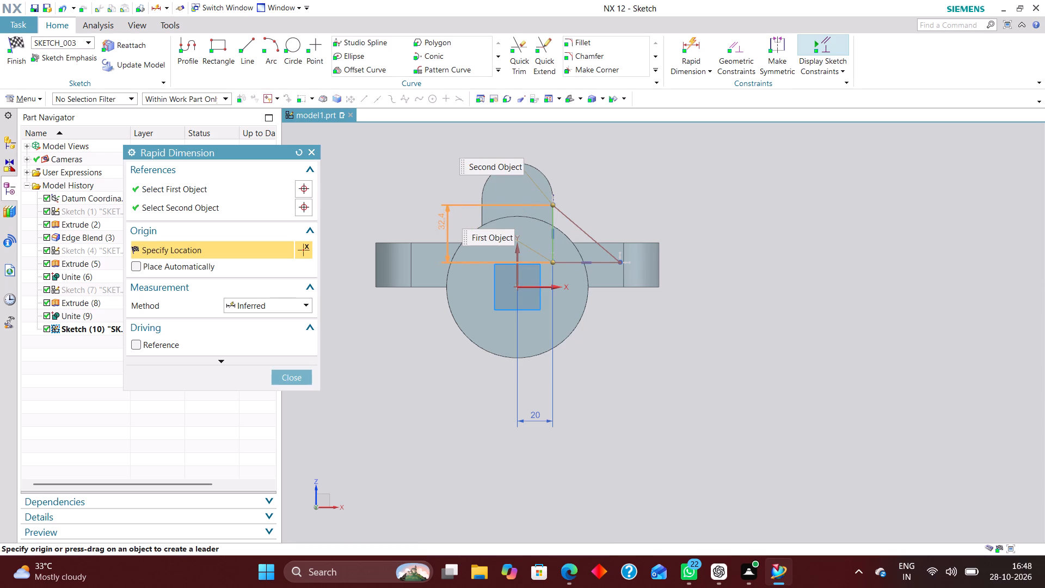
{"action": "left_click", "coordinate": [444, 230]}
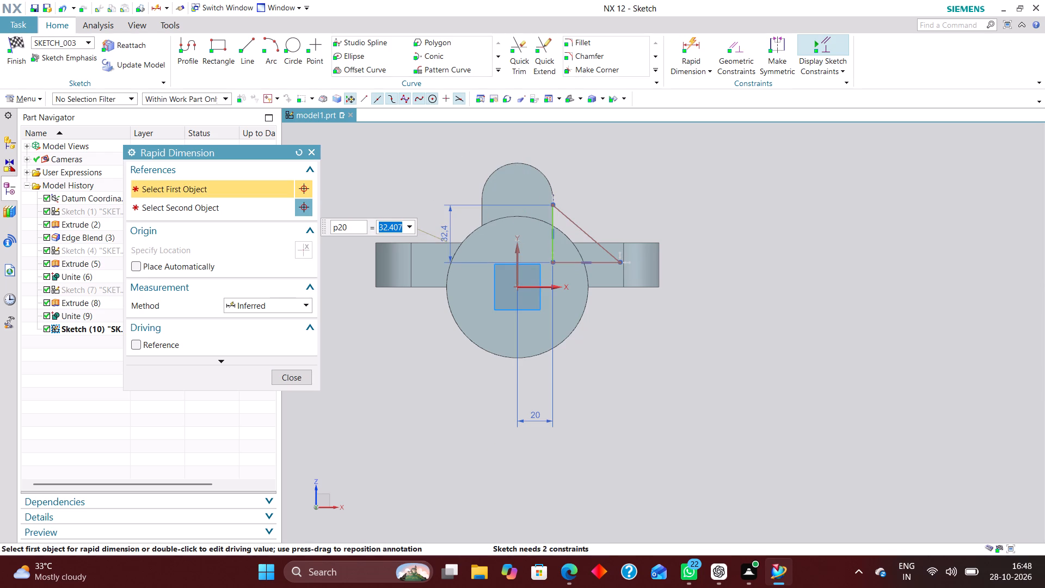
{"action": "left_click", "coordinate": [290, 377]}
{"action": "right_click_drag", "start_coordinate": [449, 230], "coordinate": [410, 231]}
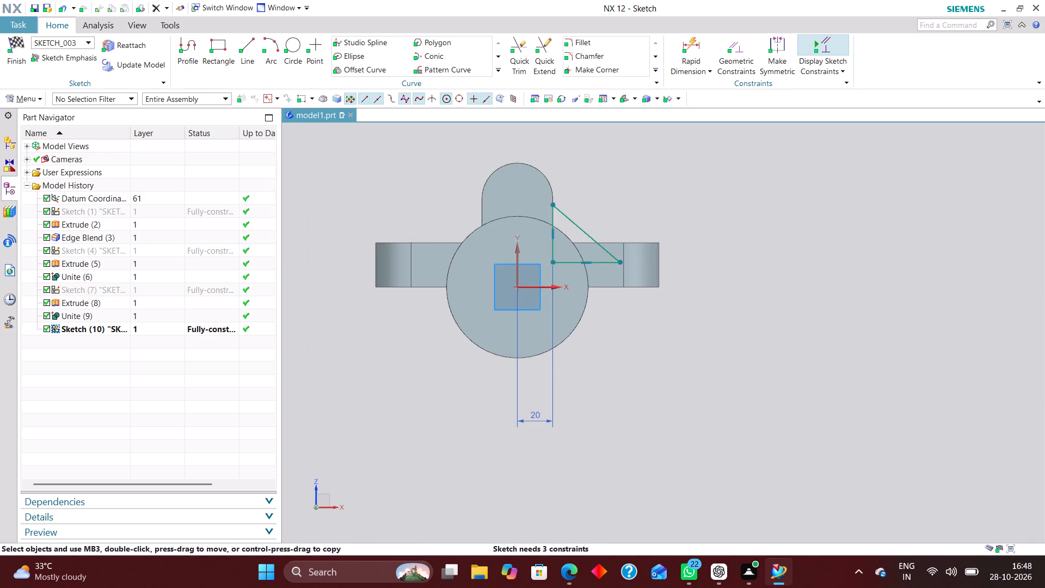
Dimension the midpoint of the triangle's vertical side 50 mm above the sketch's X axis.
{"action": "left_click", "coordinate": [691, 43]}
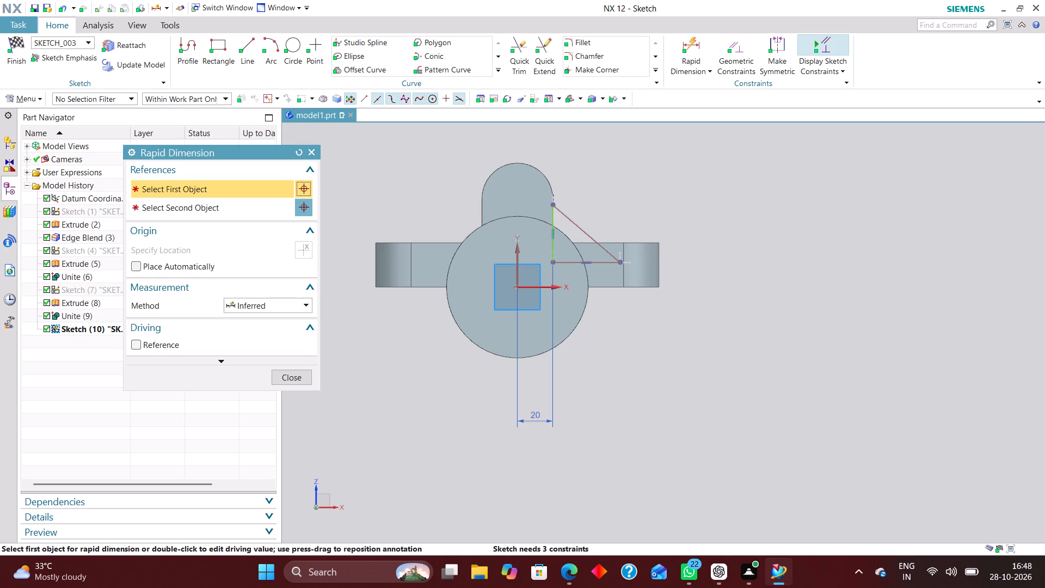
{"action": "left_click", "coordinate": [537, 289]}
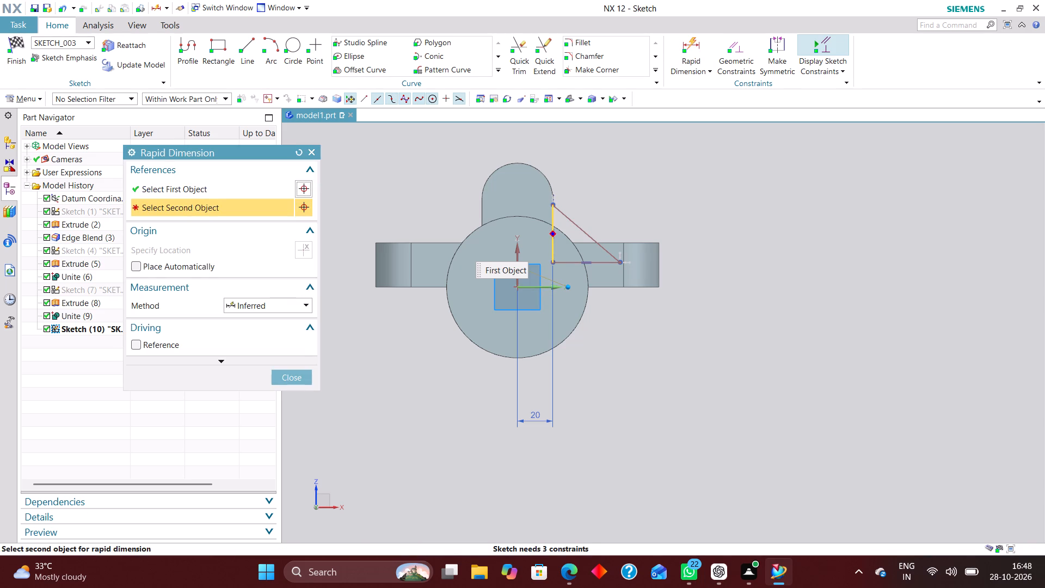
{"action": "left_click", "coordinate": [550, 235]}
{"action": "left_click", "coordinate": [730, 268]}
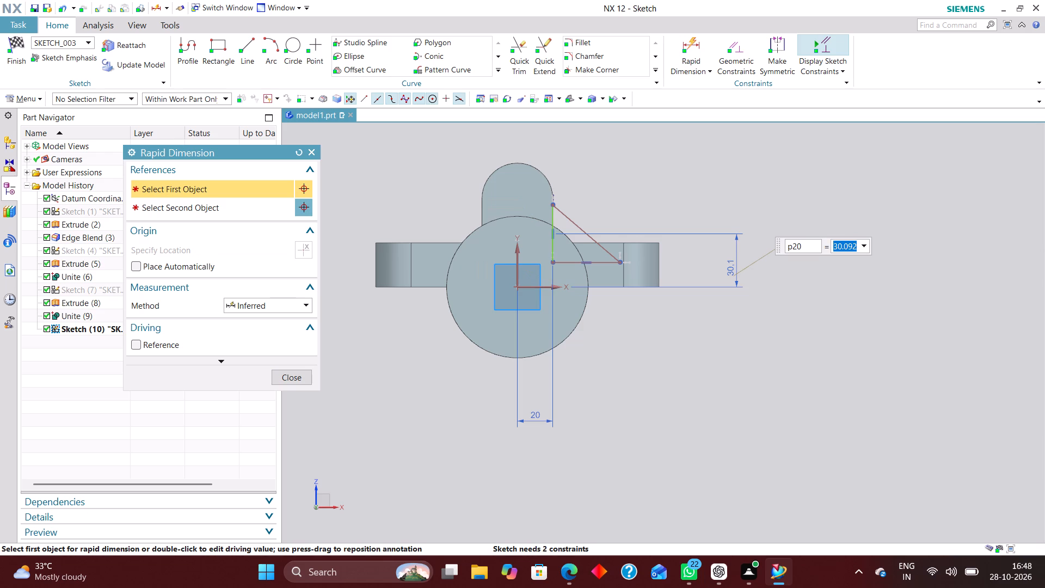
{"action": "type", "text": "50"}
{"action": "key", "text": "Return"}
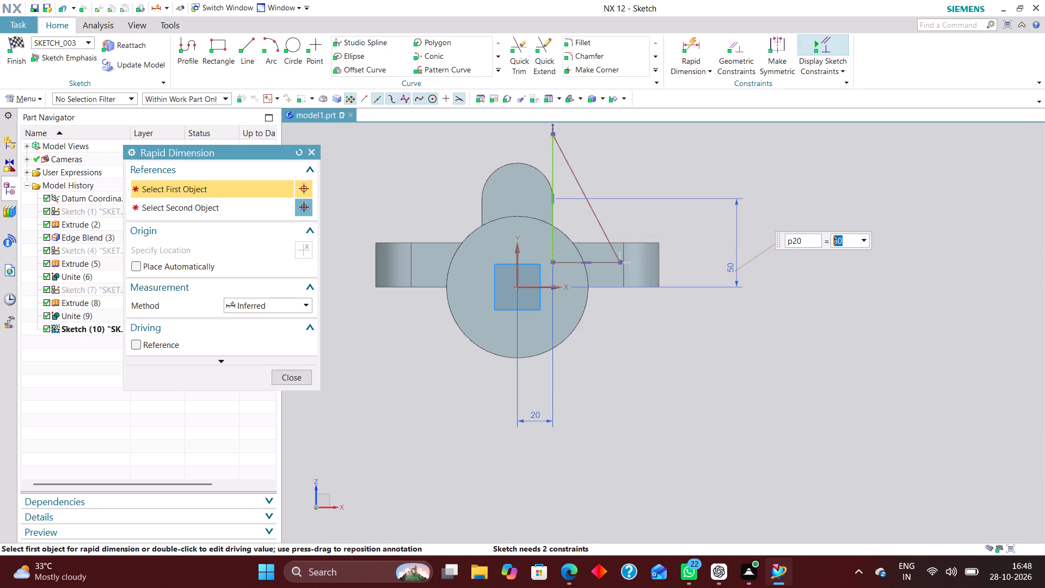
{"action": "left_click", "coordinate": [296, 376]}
Stretch the triangle by its upper vertex until its horizontal base lies approximately on the X axis.
{"action": "left_click_drag", "start_coordinate": [552, 132], "coordinate": [559, 149]}
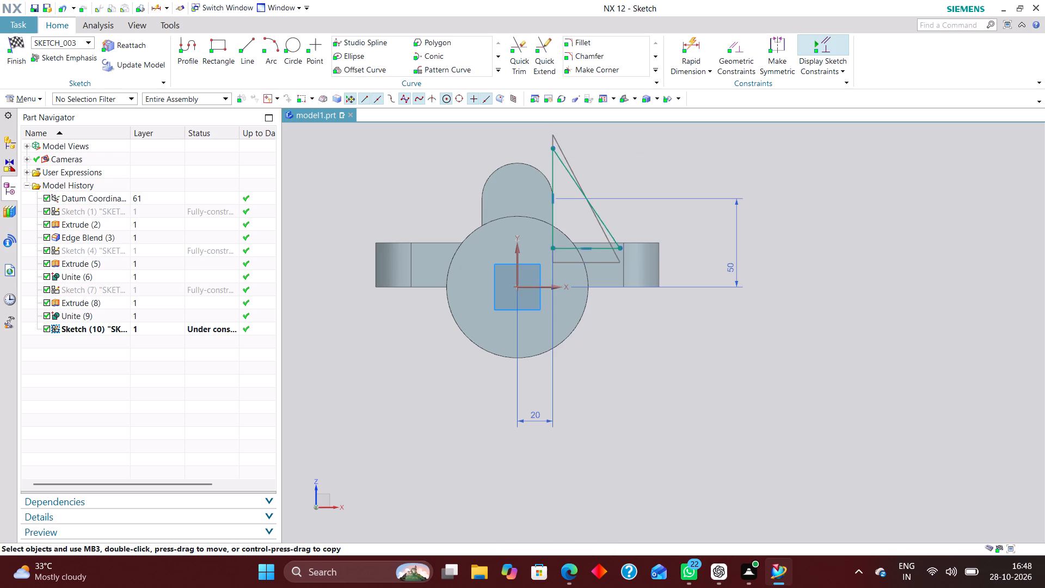
{"action": "left_click_drag", "start_coordinate": [559, 149], "coordinate": [561, 111]}
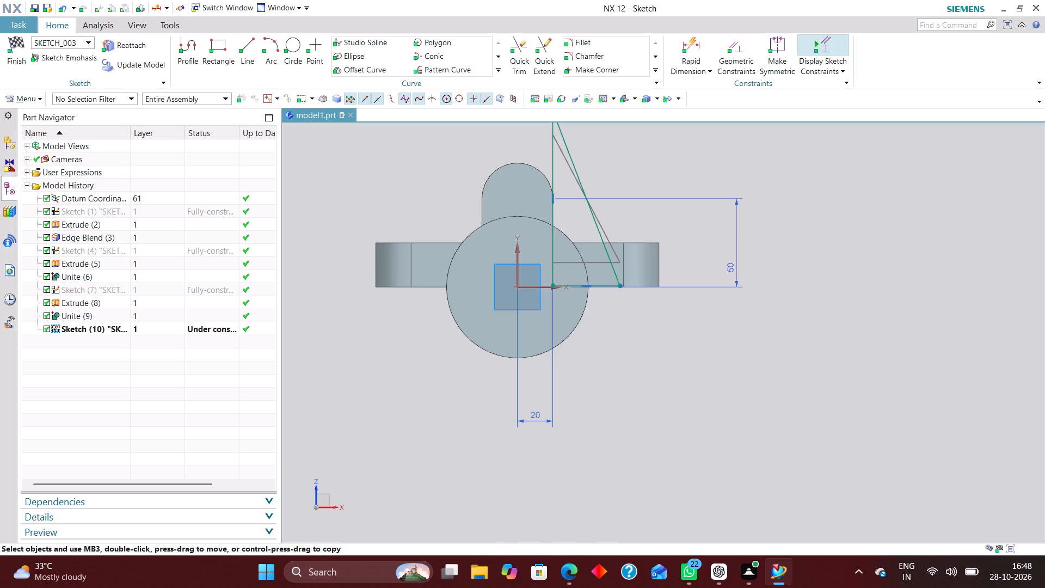
{"action": "left_click_drag", "start_coordinate": [561, 111], "coordinate": [560, 110]}
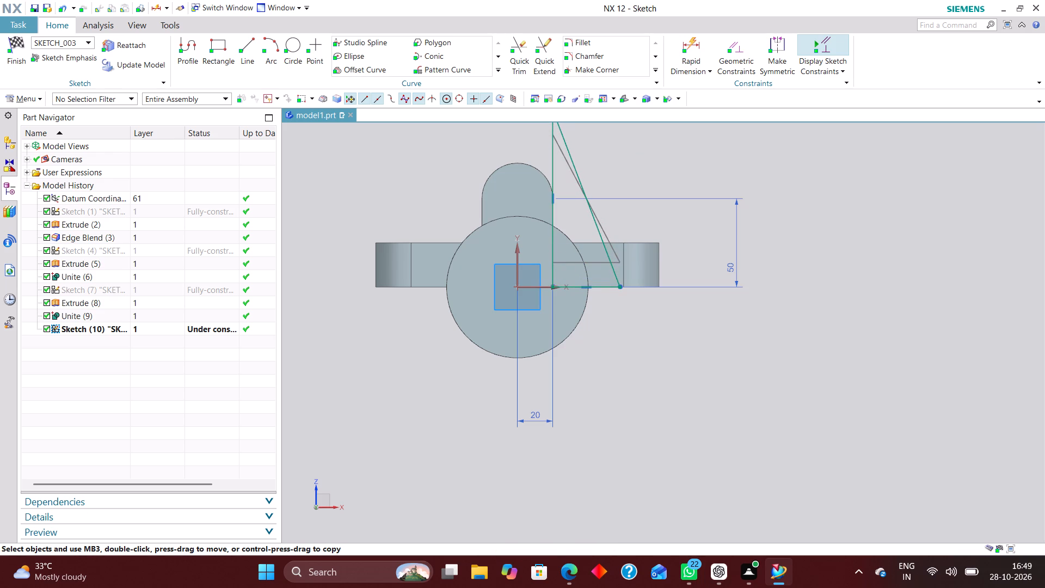
{"action": "left_click_drag", "start_coordinate": [560, 110], "coordinate": [559, 111]}
{"action": "scroll", "coordinate": [568, 202], "scroll_direction": "down", "scroll_amount": 2}
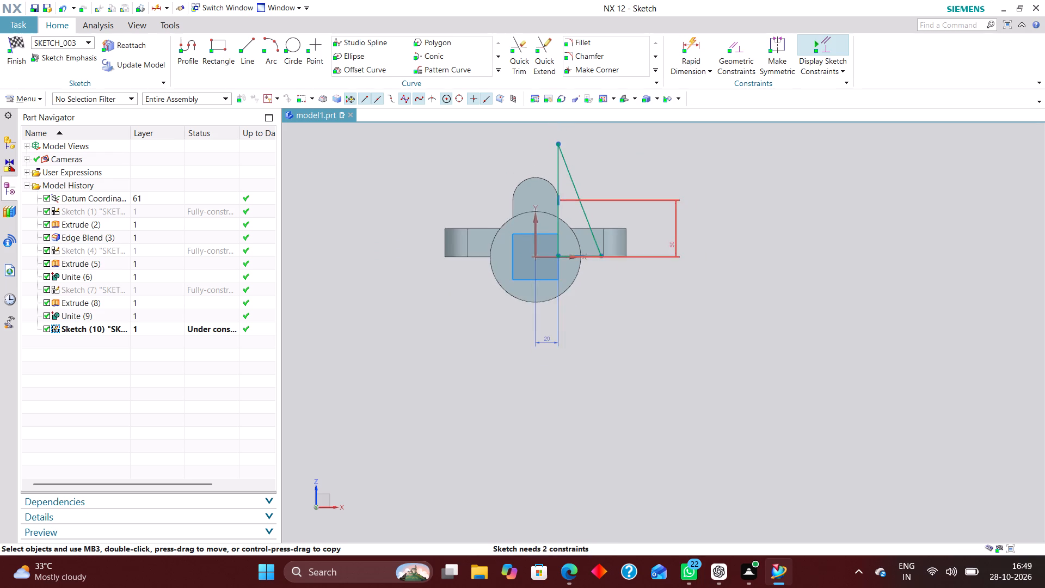
{"action": "scroll", "coordinate": [561, 179], "scroll_direction": "up", "scroll_amount": 1}
Delete the triangle's sloped side and the 50 mm dimension between the X axis and the vertical side.
{"action": "right_click_drag", "start_coordinate": [576, 178], "coordinate": [512, 186]}
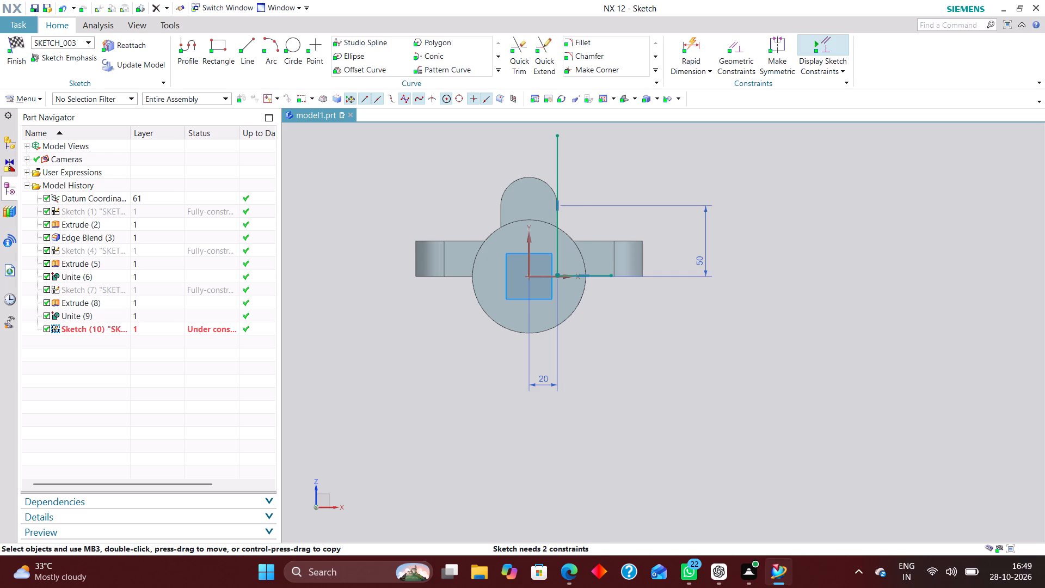
{"action": "left_click_drag", "start_coordinate": [558, 132], "coordinate": [566, 136]}
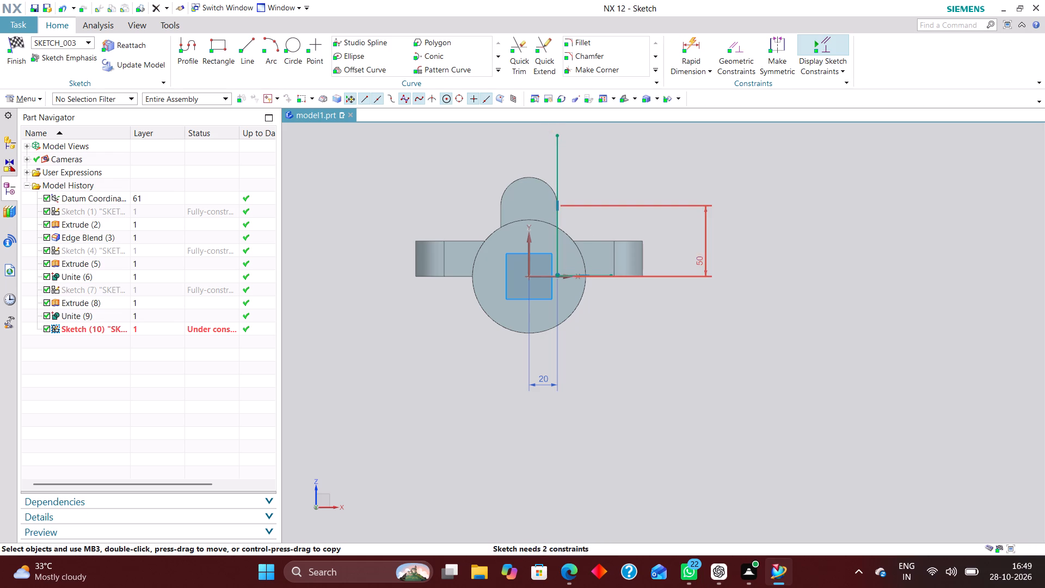
{"action": "right_click_drag", "start_coordinate": [710, 233], "coordinate": [679, 240]}
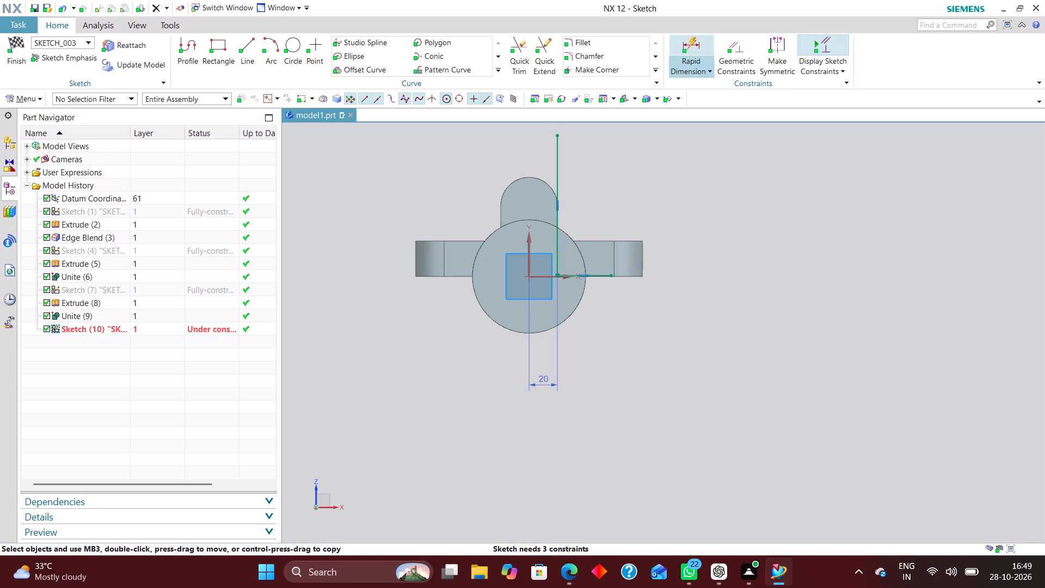
Dimension the vertical line's length as 50 mm.
{"action": "left_click", "coordinate": [690, 37]}
{"action": "left_click", "coordinate": [557, 170]}
{"action": "left_click", "coordinate": [717, 214]}
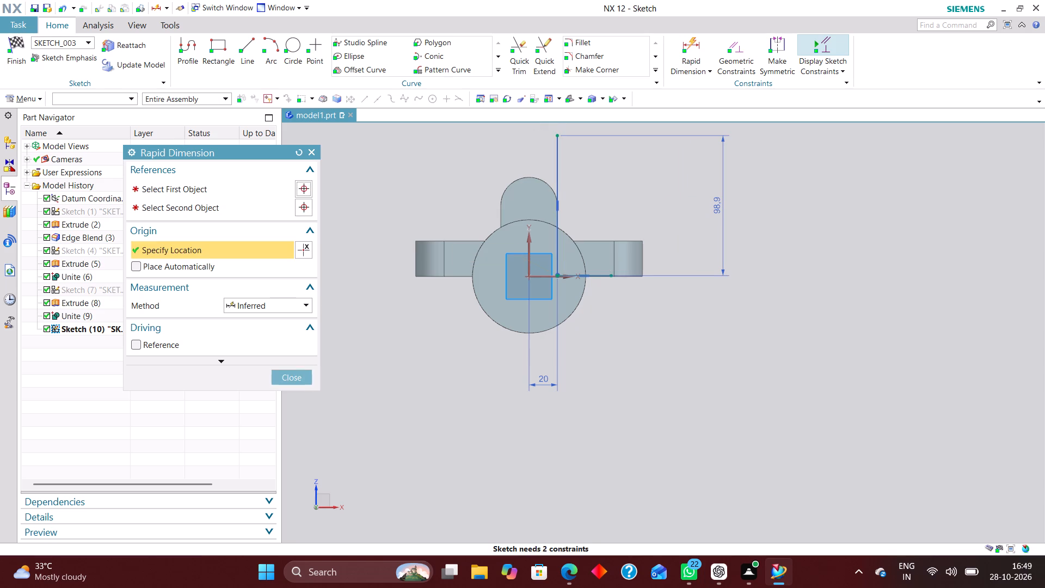
{"action": "type", "text": "50"}
{"action": "key", "text": "Return"}
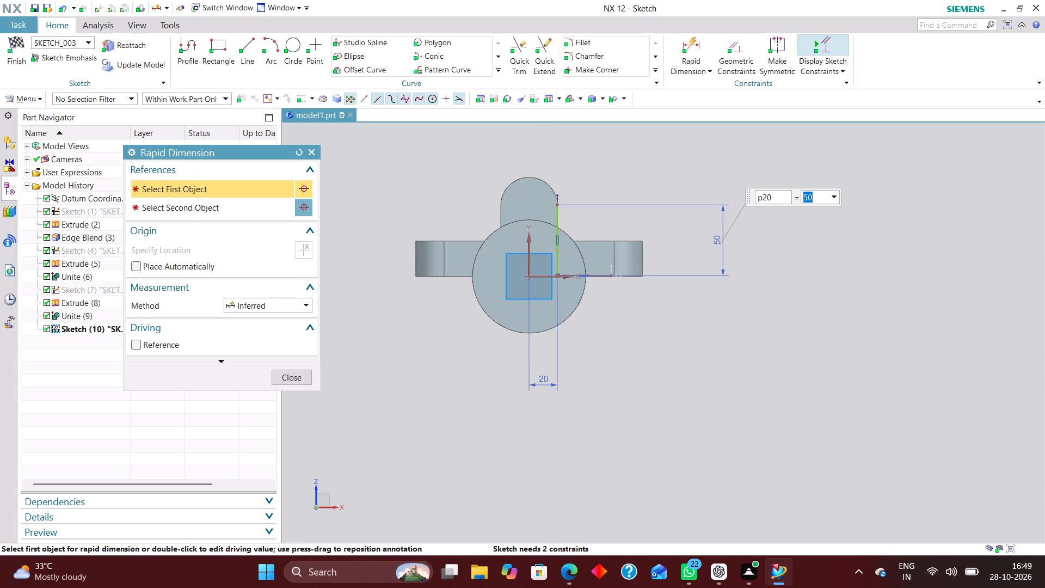
{"action": "left_click", "coordinate": [278, 305]}
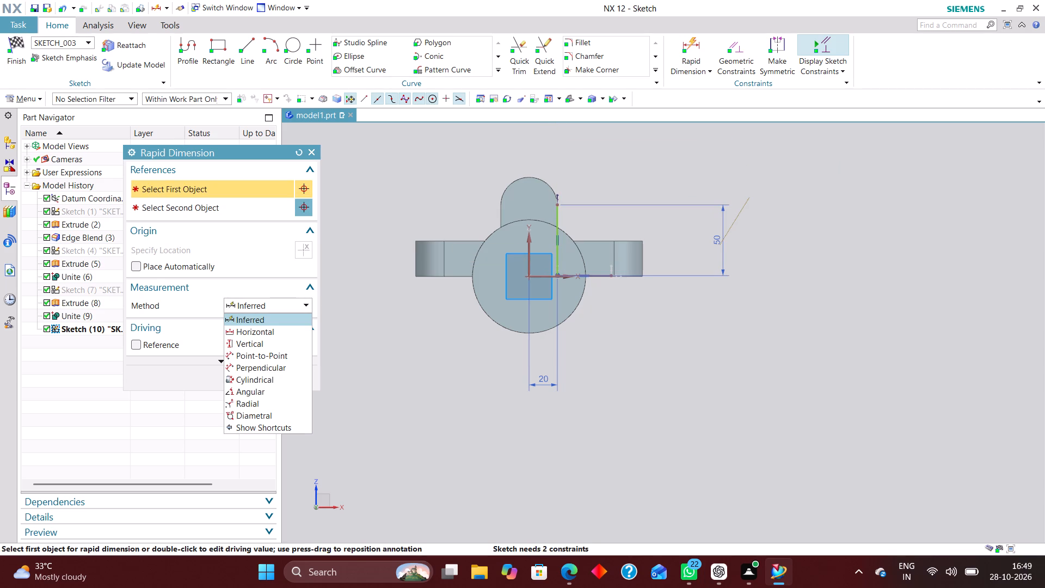
{"action": "left_click", "coordinate": [311, 151]}
{"action": "left_click", "coordinate": [310, 147]}
{"action": "left_click", "coordinate": [326, 150]}
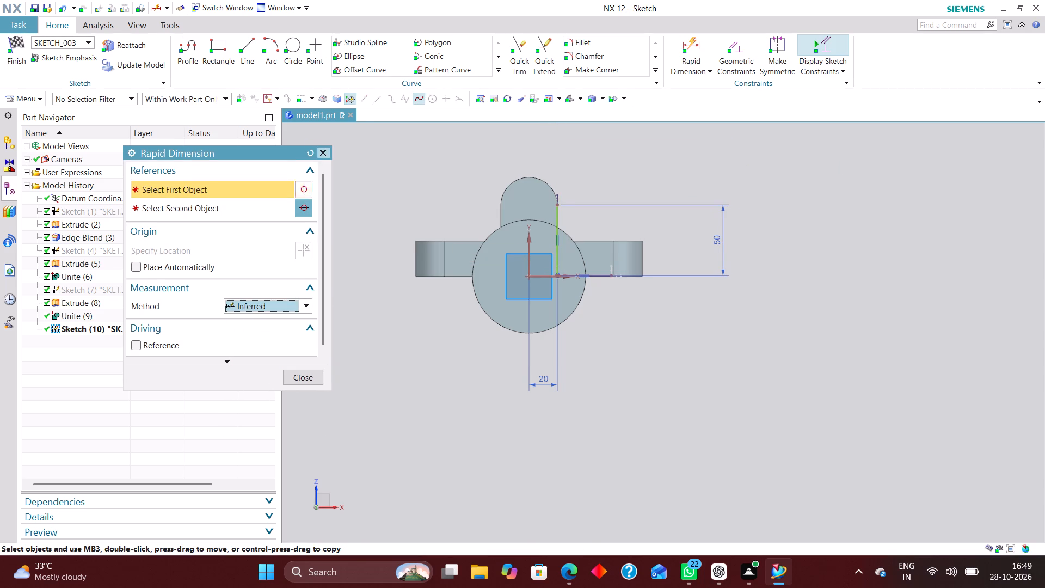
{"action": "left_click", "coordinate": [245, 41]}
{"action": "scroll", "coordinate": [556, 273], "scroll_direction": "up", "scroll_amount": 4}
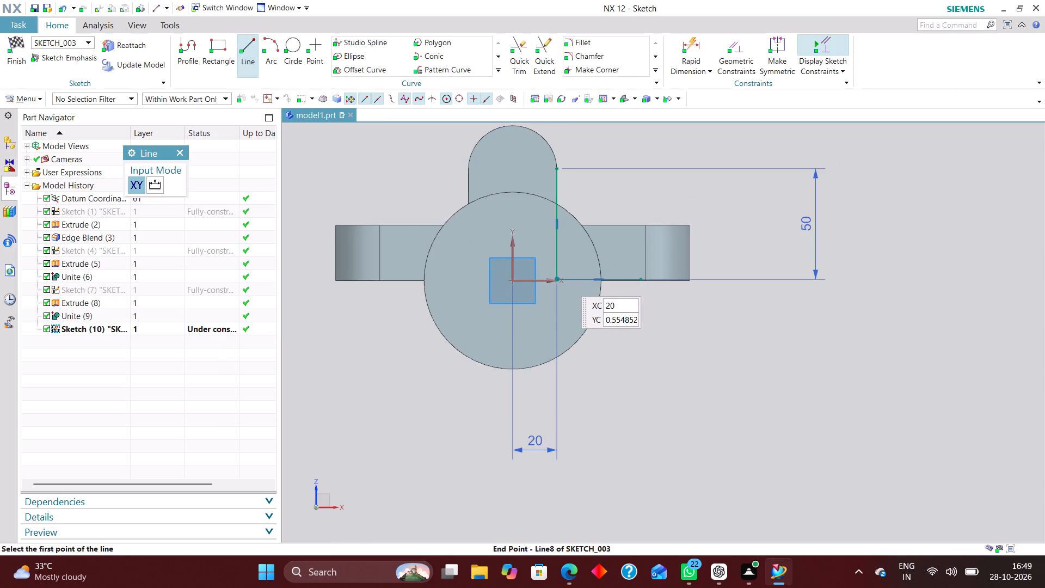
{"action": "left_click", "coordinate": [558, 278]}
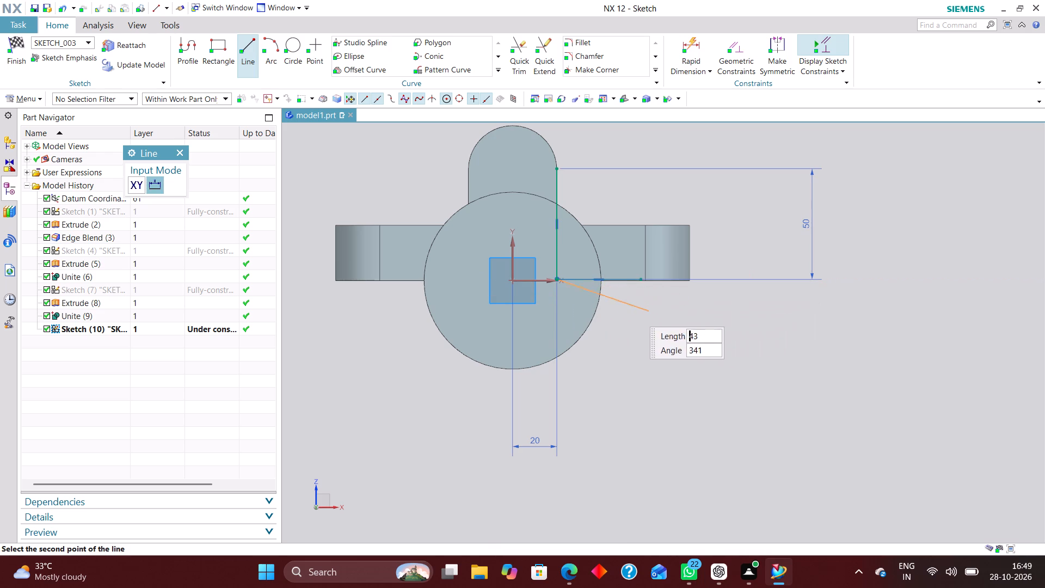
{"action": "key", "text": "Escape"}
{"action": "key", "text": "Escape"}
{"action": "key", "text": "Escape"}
Apply a geometric constraint that places the horizontal base line on the sketch's X axis.
{"action": "scroll", "coordinate": [581, 280], "scroll_direction": "up", "scroll_amount": 4}
{"action": "left_click", "coordinate": [737, 41]}
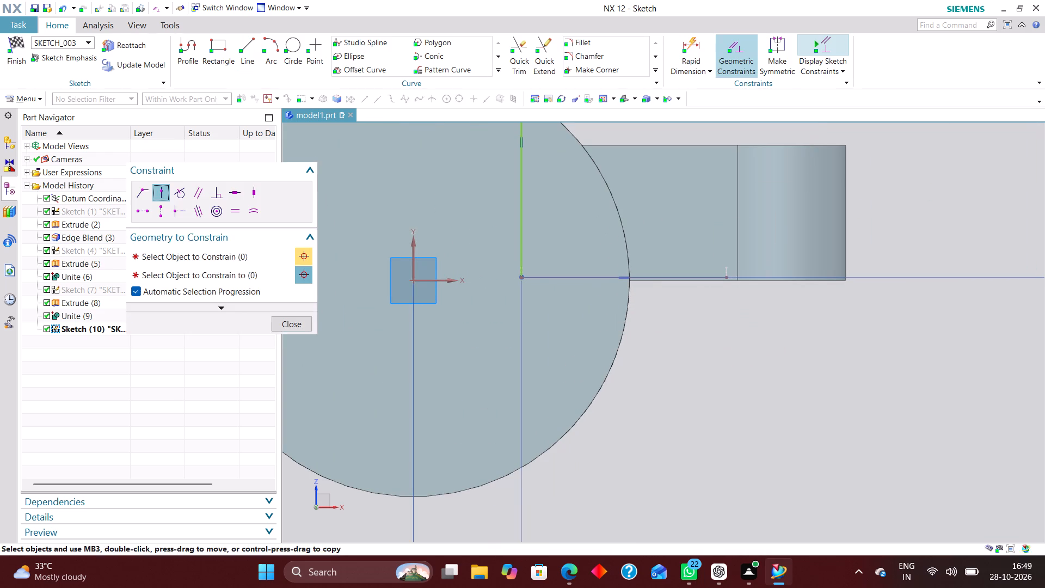
{"action": "left_click", "coordinate": [621, 277]}
{"action": "left_click", "coordinate": [437, 280]}
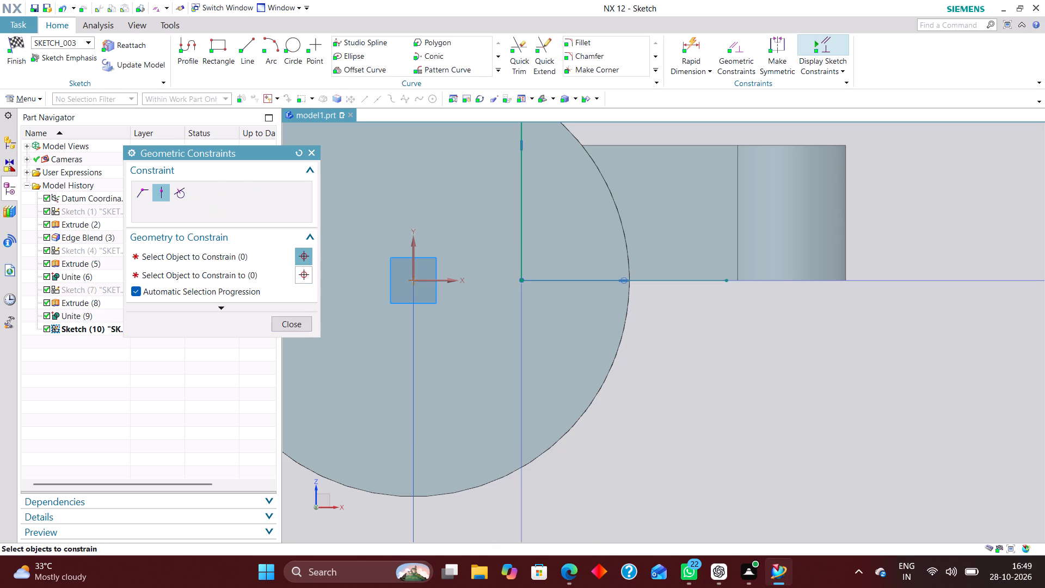
{"action": "scroll", "coordinate": [493, 257], "scroll_direction": "down", "scroll_amount": 2}
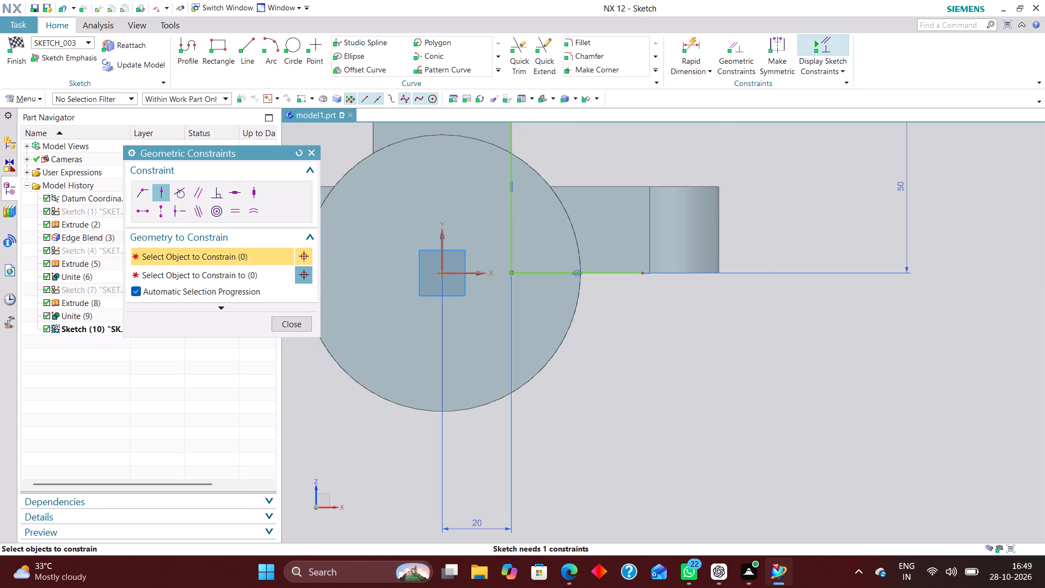
Draw a sloped line from the vertical line's upper end to the base line's free end, closing the rib triangle.
{"action": "scroll", "coordinate": [562, 336], "scroll_direction": "down", "scroll_amount": 2}
{"action": "scroll", "coordinate": [575, 286], "scroll_direction": "up", "scroll_amount": 1}
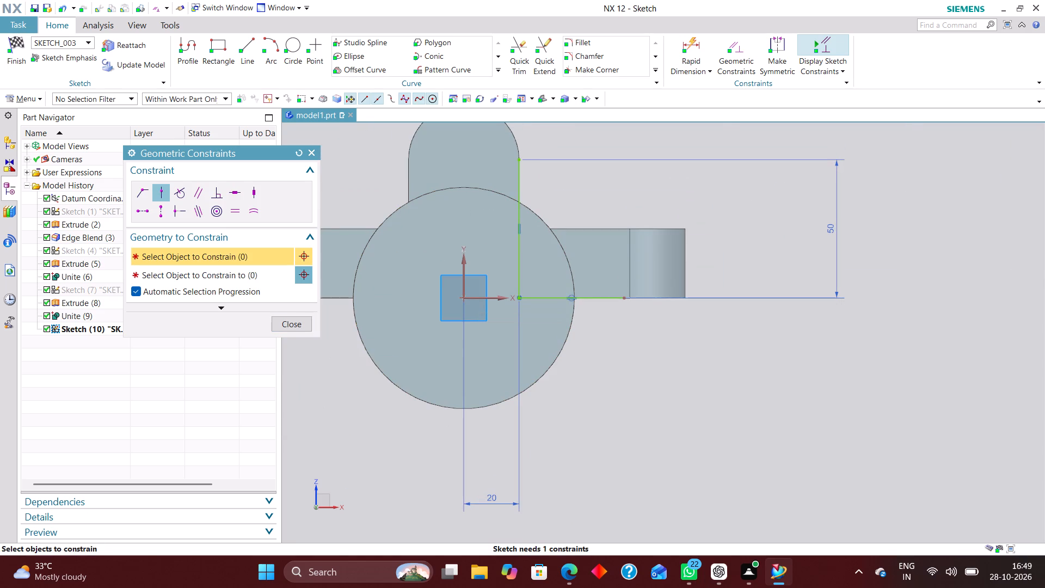
{"action": "left_click", "coordinate": [299, 326]}
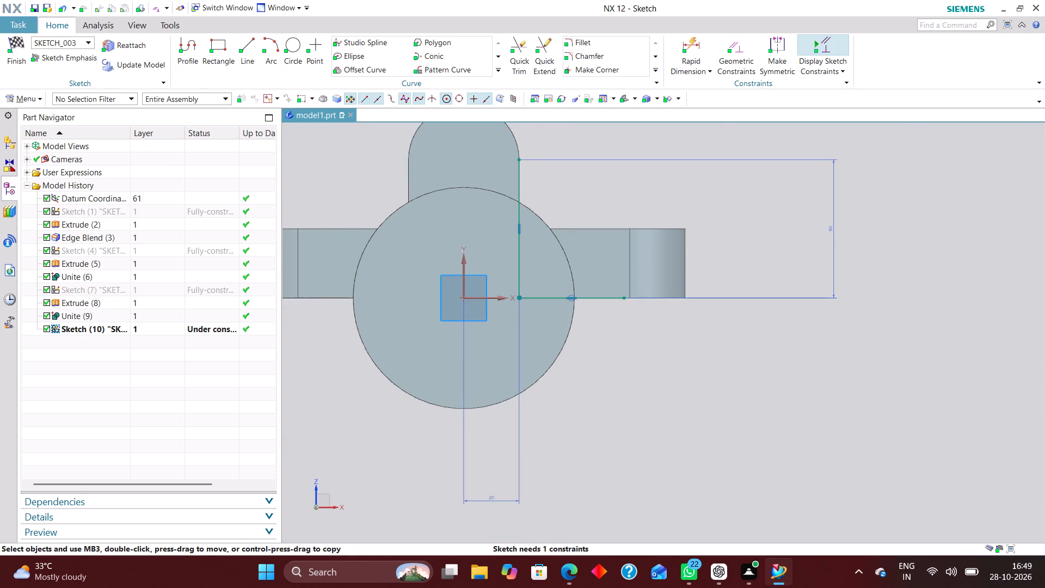
{"action": "left_click", "coordinate": [251, 46]}
{"action": "left_click", "coordinate": [520, 160]}
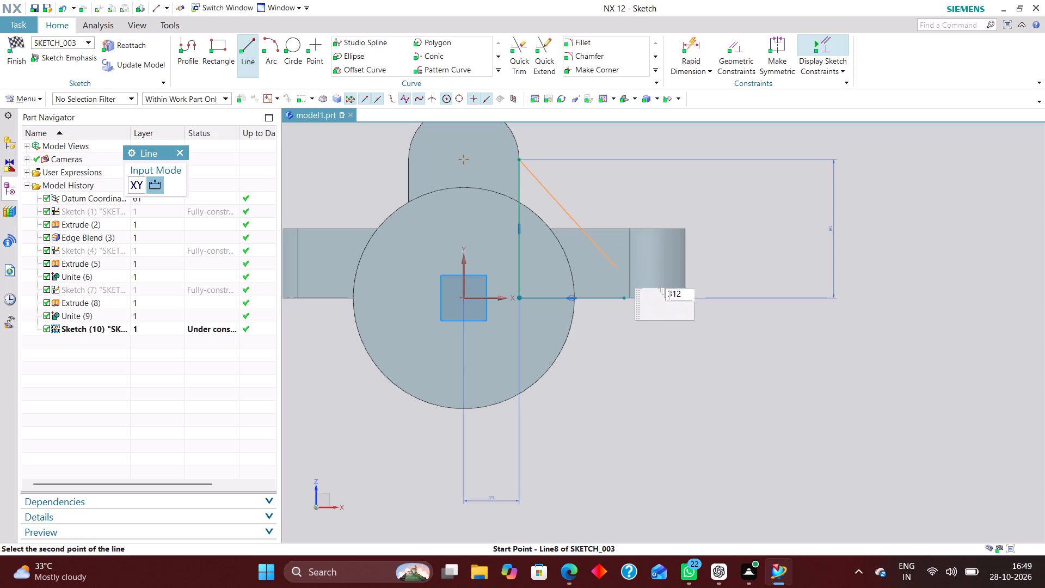
{"action": "left_click", "coordinate": [625, 297]}
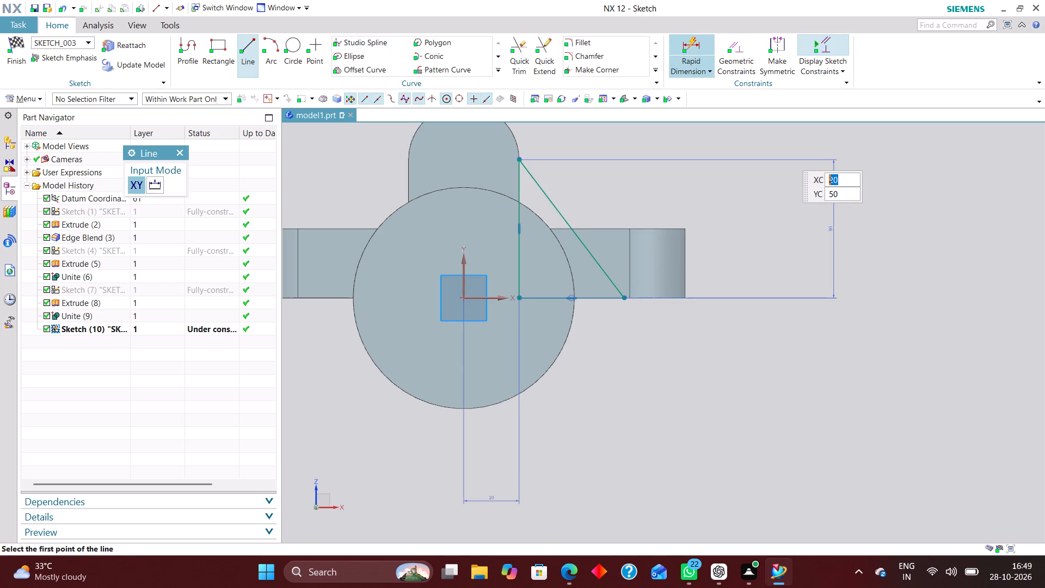
Dimension the triangle's horizontal base as 40 mm and finish the sketch.
{"action": "left_click", "coordinate": [690, 46]}
{"action": "left_click", "coordinate": [595, 298]}
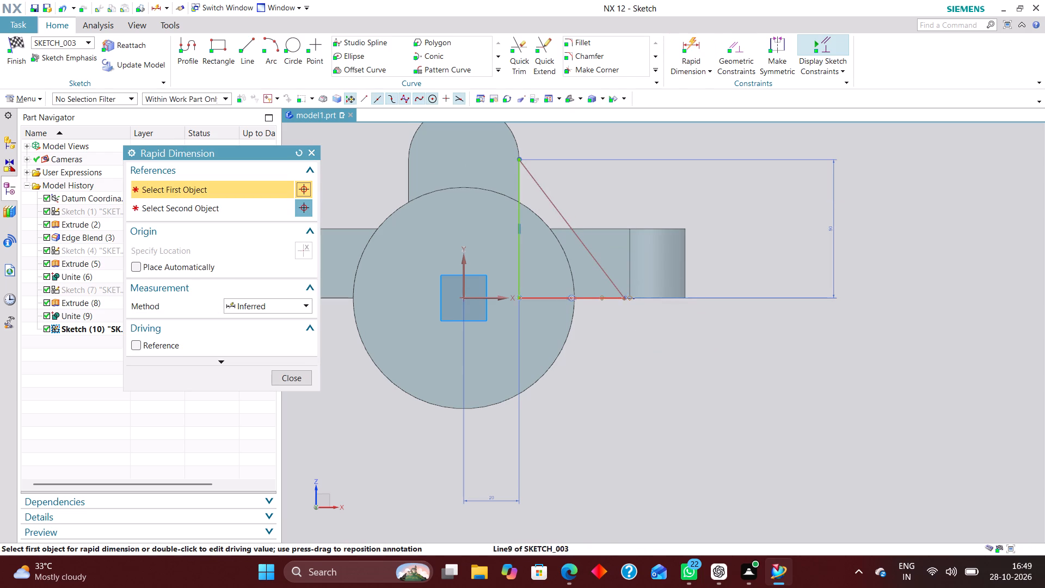
{"action": "left_click", "coordinate": [576, 351]}
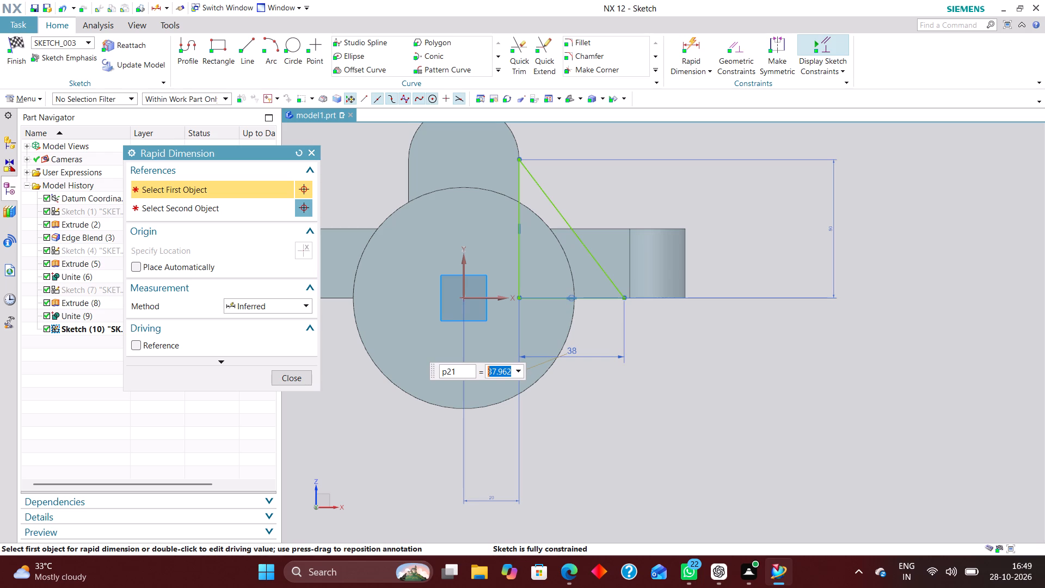
{"action": "type", "text": "40"}
{"action": "key", "text": "Return"}
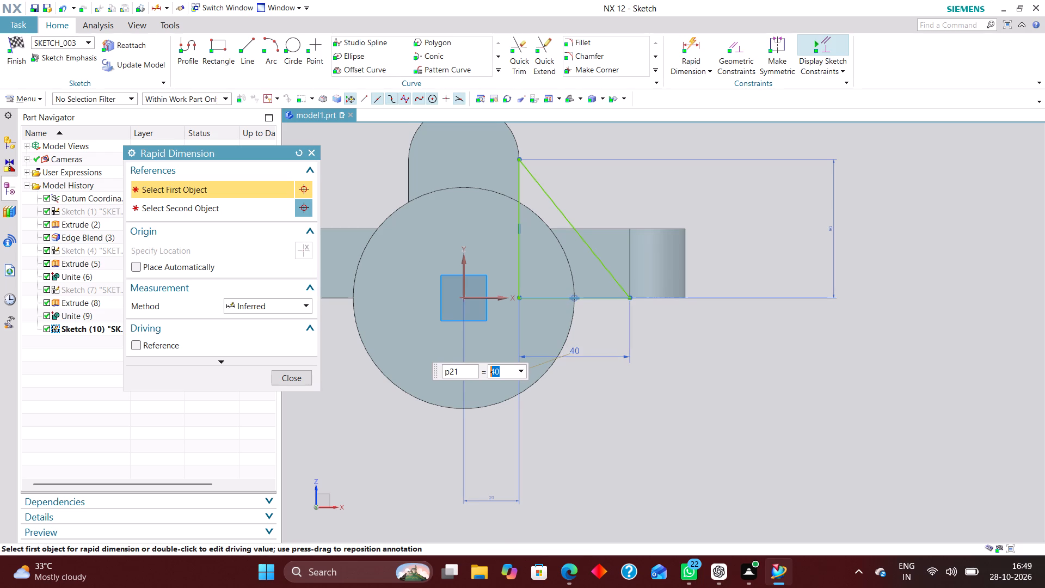
{"action": "left_click_drag", "start_coordinate": [289, 379], "coordinate": [292, 384]}
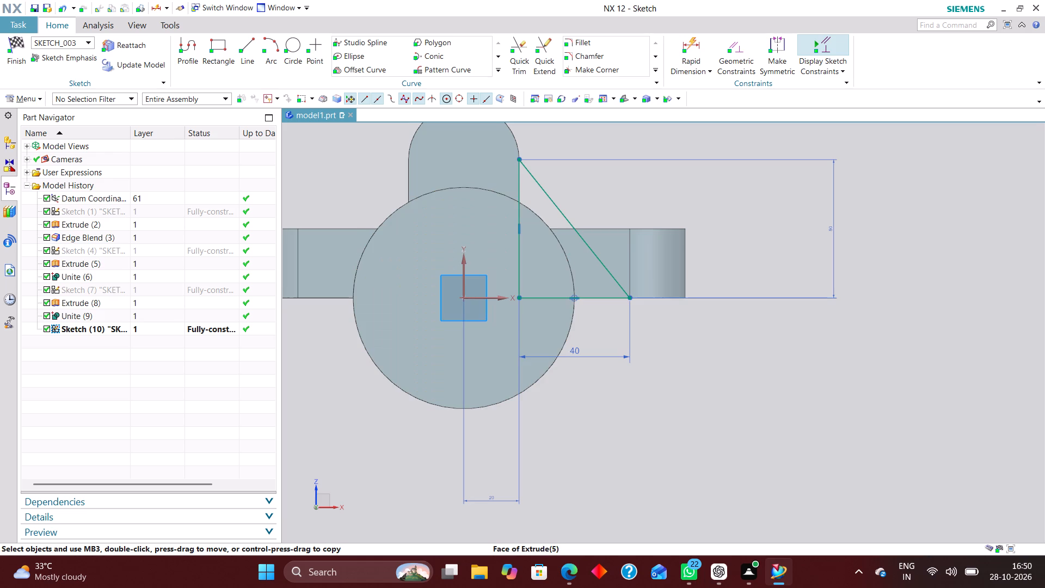
{"action": "left_click", "coordinate": [13, 41]}
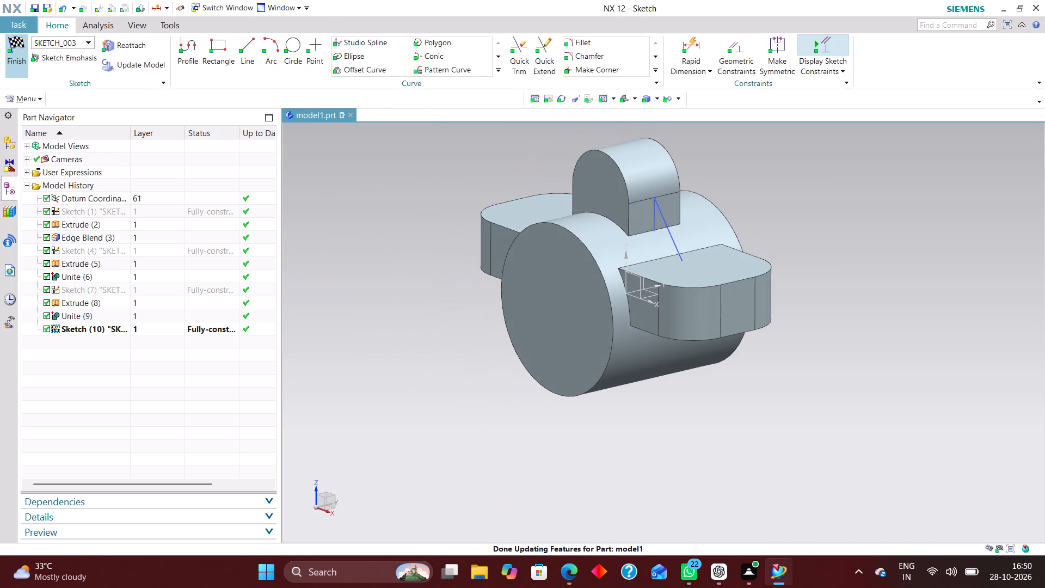
Extrude the triangular rib profile by a symmetric value of 5 mm, with no Boolean operation.
{"action": "left_click", "coordinate": [160, 47]}
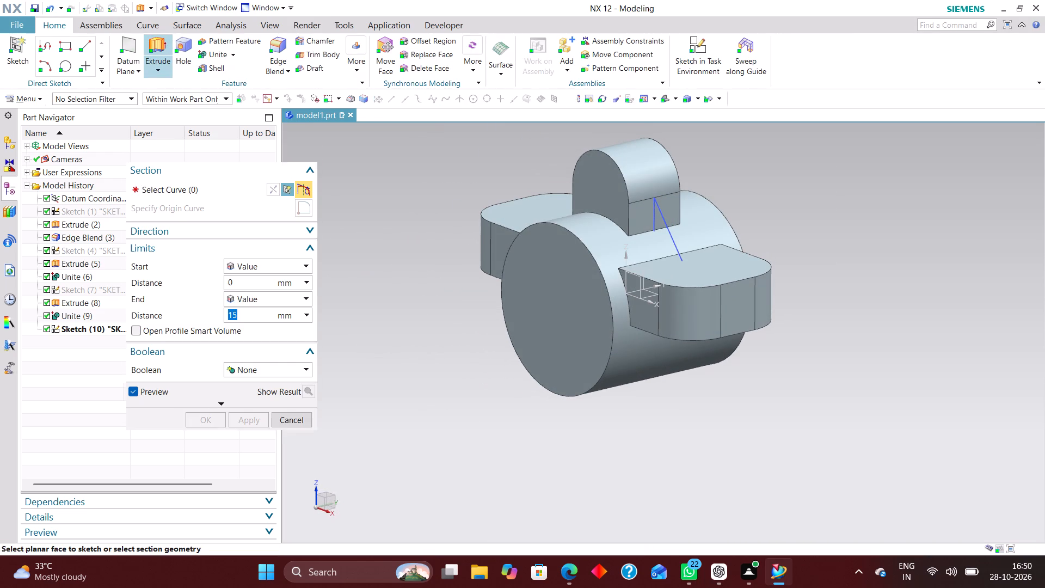
{"action": "left_click", "coordinate": [675, 244]}
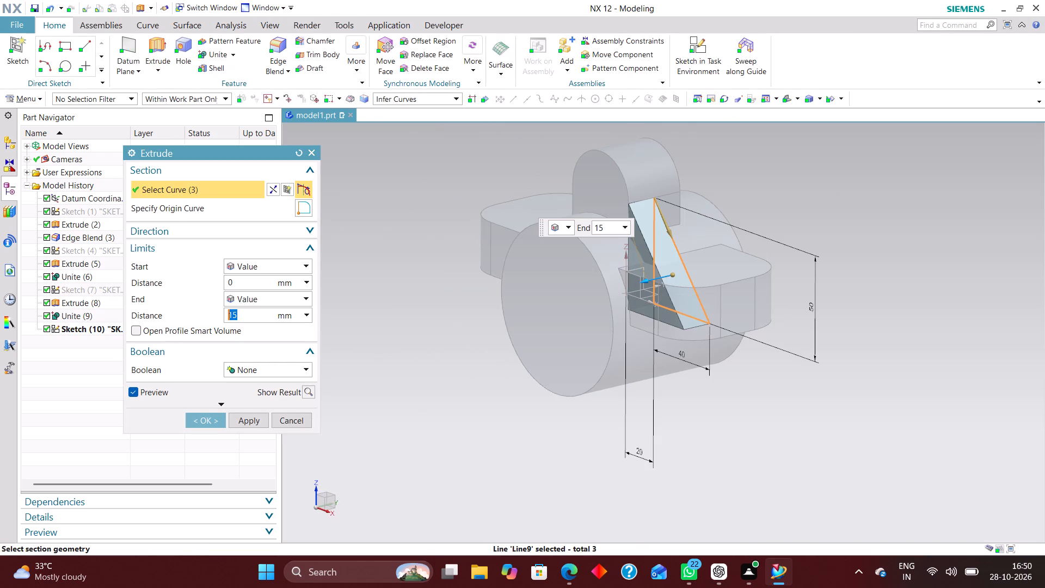
{"action": "middle_click_drag", "start_coordinate": [821, 300], "coordinate": [782, 292]}
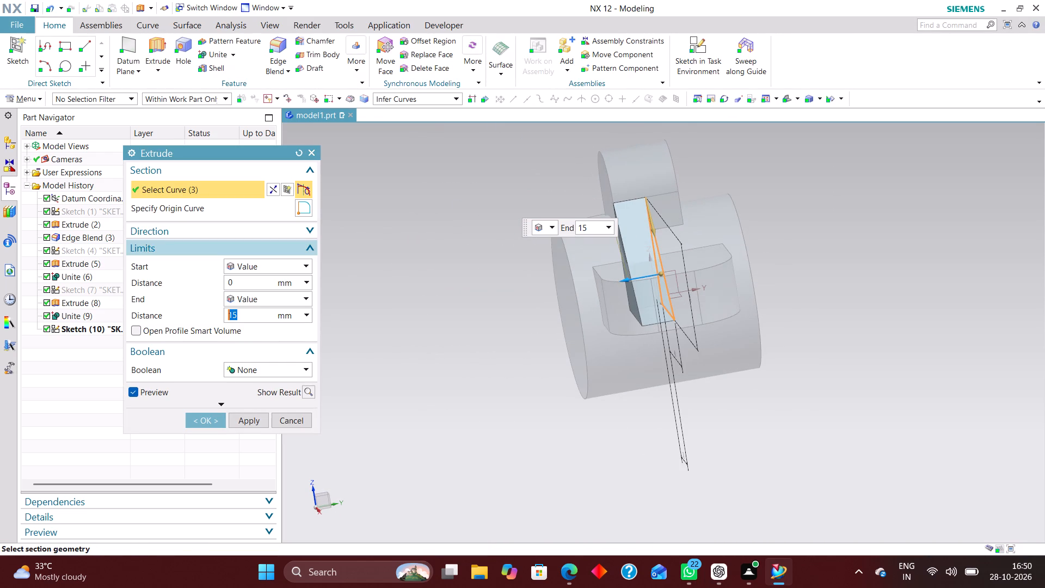
{"action": "left_click", "coordinate": [274, 262]}
{"action": "left_click", "coordinate": [274, 294]}
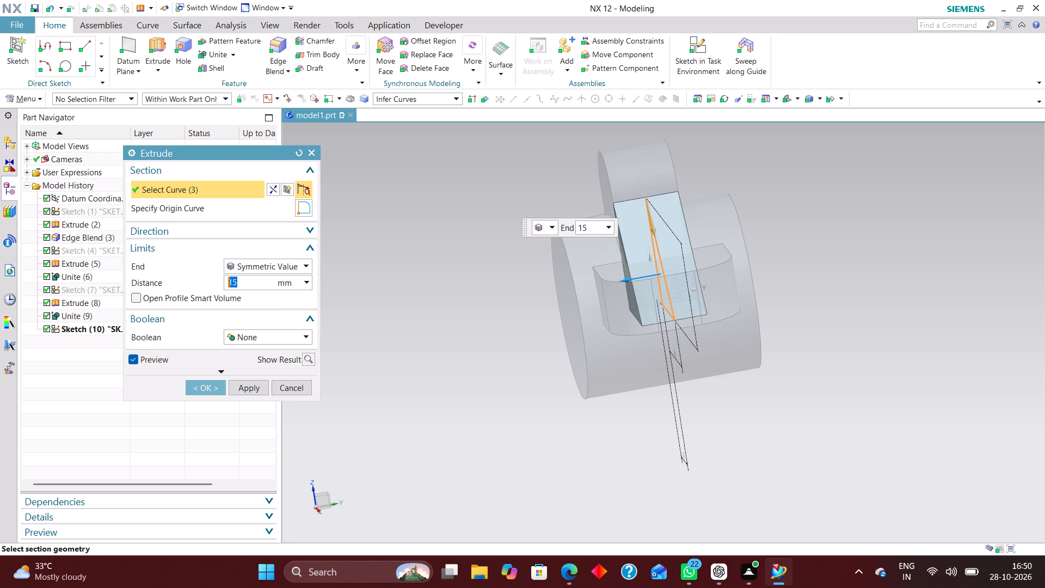
{"action": "key", "text": "5"}
{"action": "key", "text": "Return"}
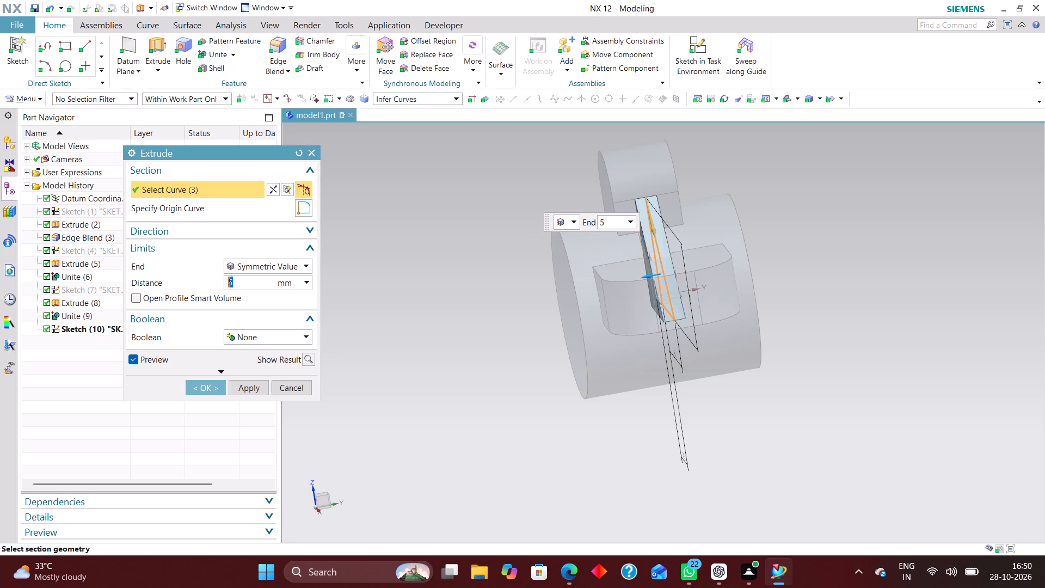
{"action": "left_click", "coordinate": [202, 389]}
Examine the extruded rib from several angles where it meets the boss, cylinder and base.
{"action": "middle_click_drag", "start_coordinate": [692, 255], "coordinate": [711, 272]}
{"action": "scroll", "coordinate": [663, 277], "scroll_direction": "up", "scroll_amount": 4}
{"action": "right_click_drag", "start_coordinate": [692, 255], "coordinate": [697, 279]}
{"action": "middle_click_drag", "start_coordinate": [694, 375], "coordinate": [709, 361]}
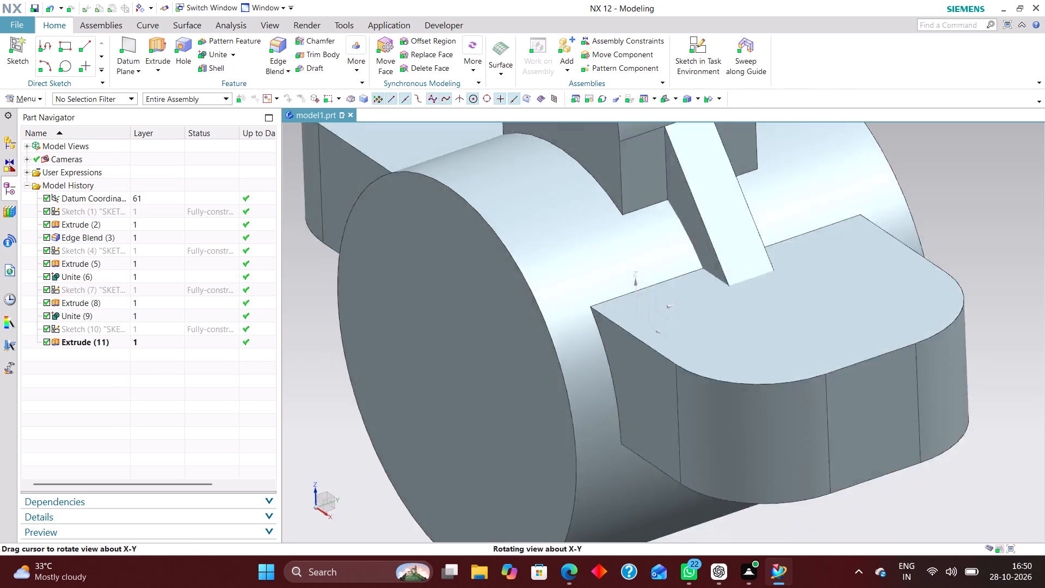
{"action": "middle_click_drag", "start_coordinate": [709, 361], "coordinate": [717, 348]}
{"action": "scroll", "coordinate": [726, 385], "scroll_direction": "down", "scroll_amount": 4}
{"action": "scroll", "coordinate": [731, 339], "scroll_direction": "up", "scroll_amount": 5}
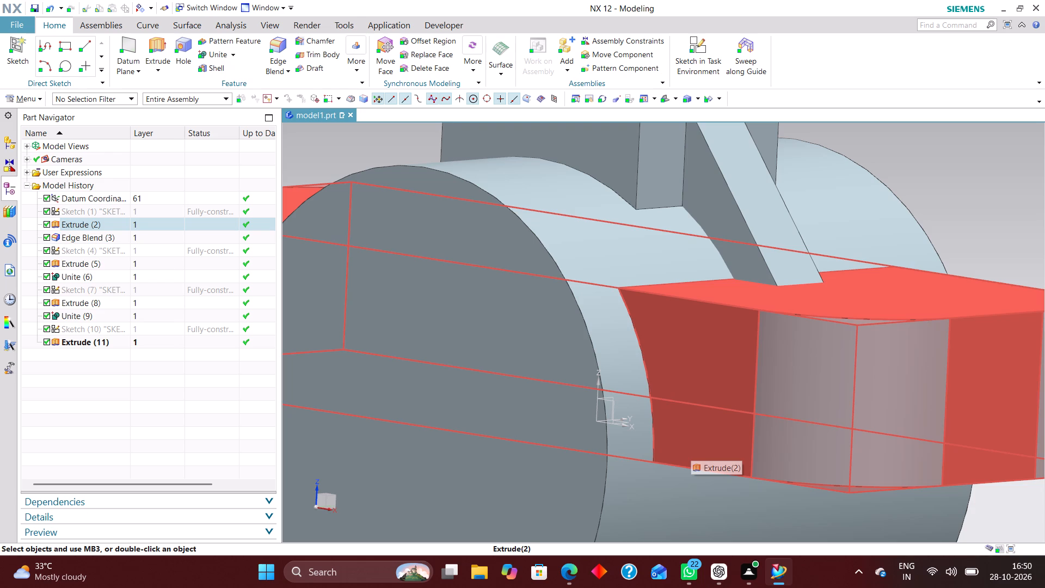
{"action": "scroll", "coordinate": [740, 396], "scroll_direction": "down", "scroll_amount": 5}
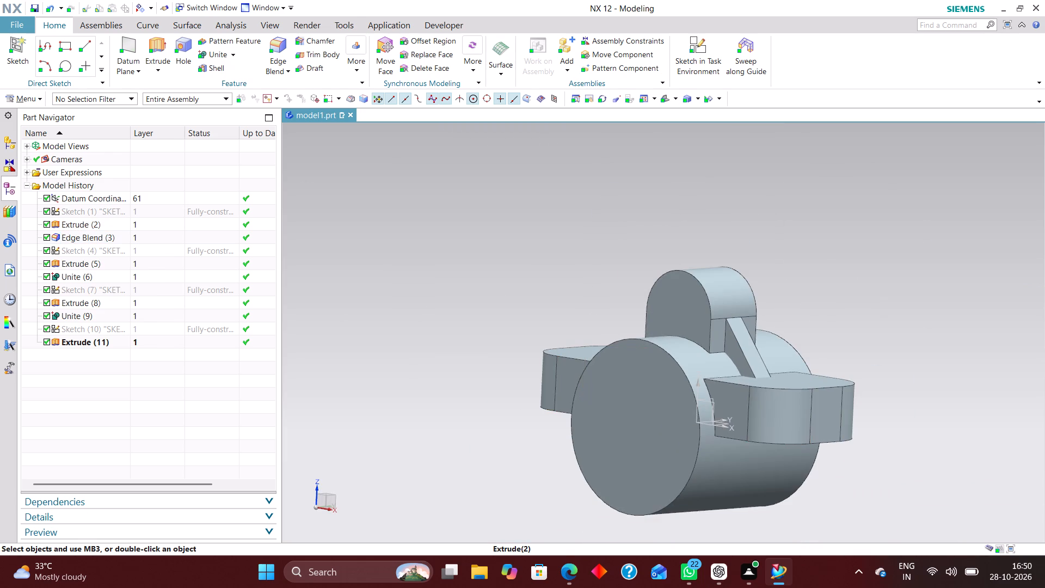
{"action": "middle_click_drag", "start_coordinate": [699, 337], "coordinate": [727, 354]}
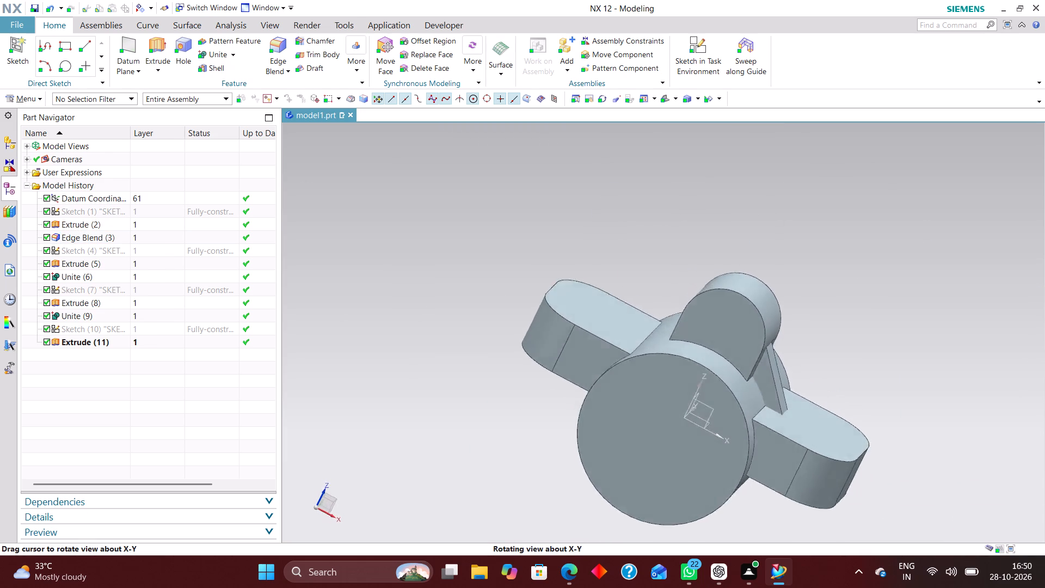
{"action": "middle_click_drag", "start_coordinate": [727, 354], "coordinate": [708, 345]}
{"action": "scroll", "coordinate": [736, 401], "scroll_direction": "up", "scroll_amount": 2}
{"action": "scroll", "coordinate": [725, 406], "scroll_direction": "down", "scroll_amount": 3}
{"action": "middle_click", "coordinate": [789, 373]}
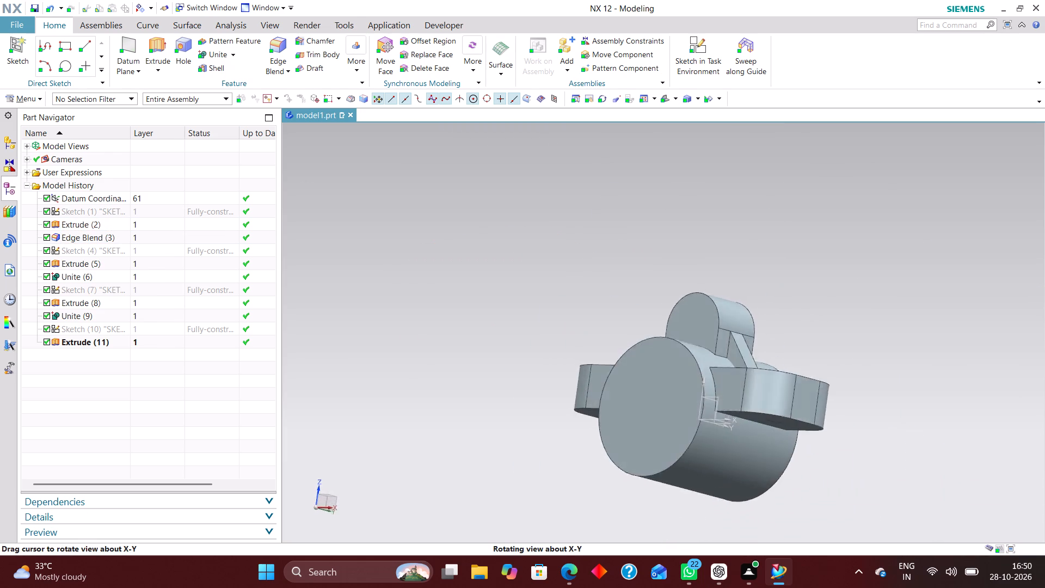
{"action": "scroll", "coordinate": [764, 407], "scroll_direction": "up", "scroll_amount": 4}
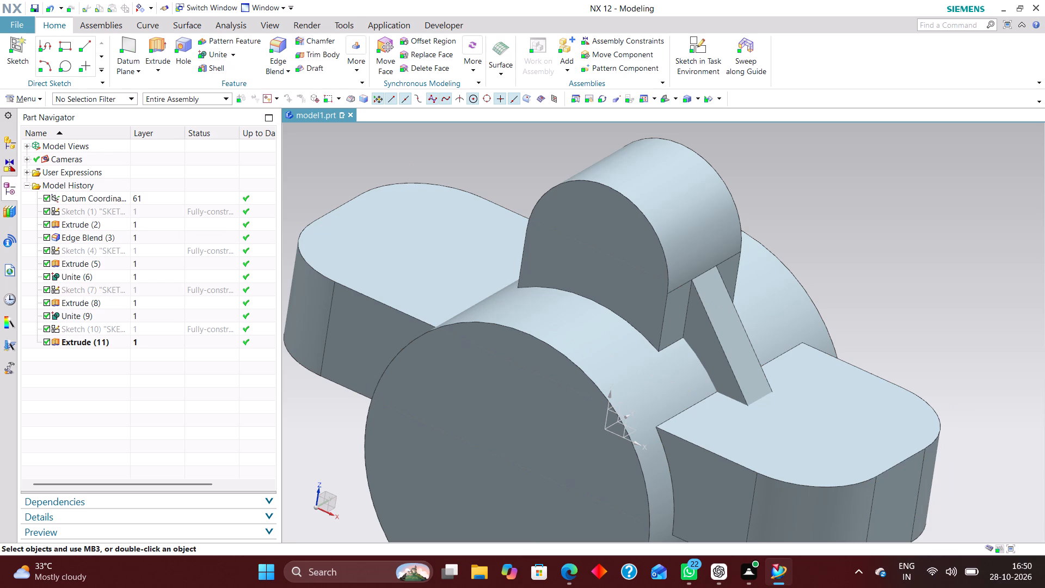
Mirror the rib extrusion about the YZ plane of the datum coordinate system using Mirror Feature.
{"action": "left_click", "coordinate": [362, 61]}
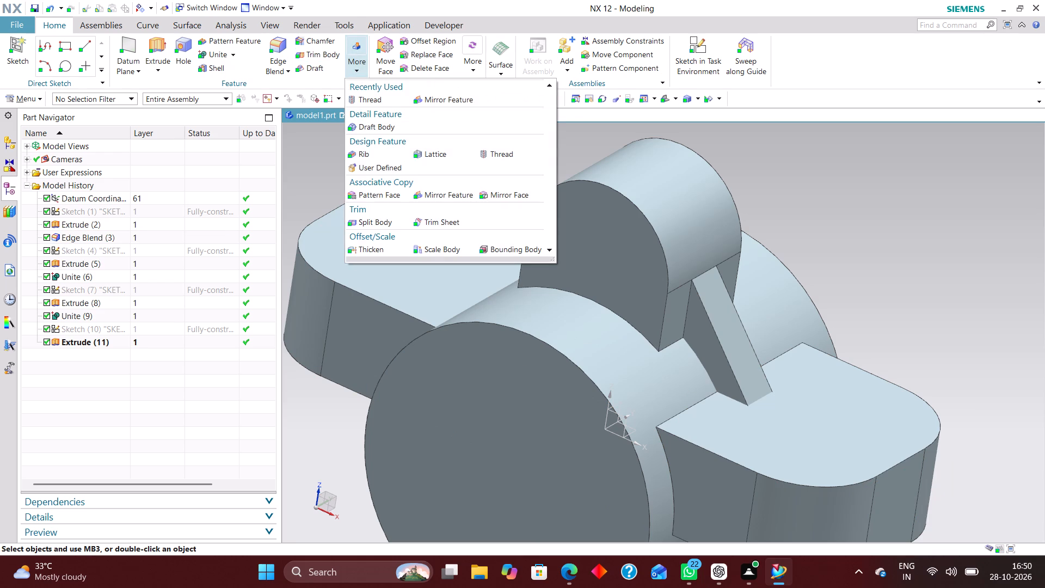
{"action": "left_click", "coordinate": [441, 102]}
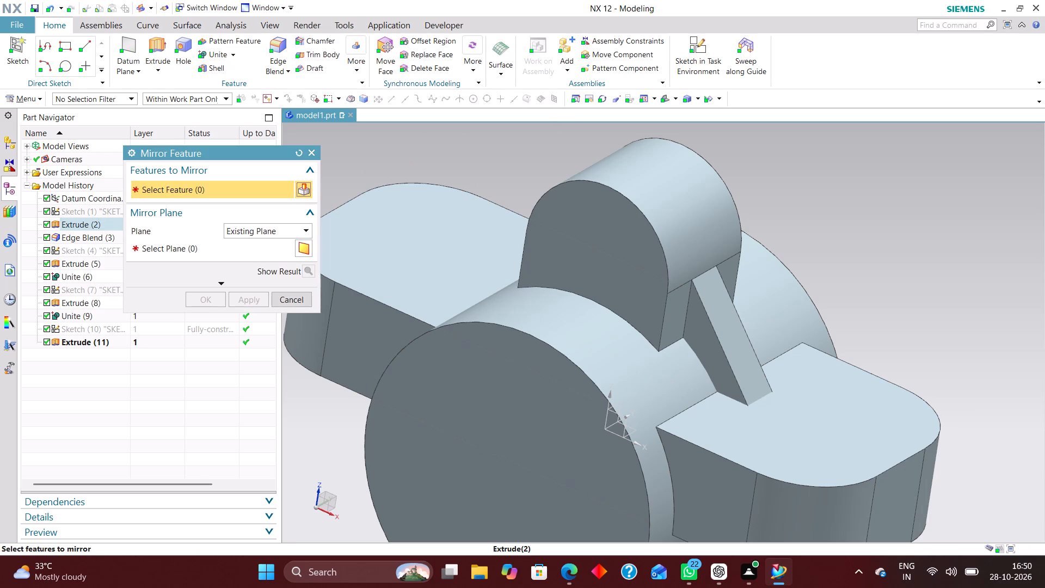
{"action": "left_click", "coordinate": [722, 339]}
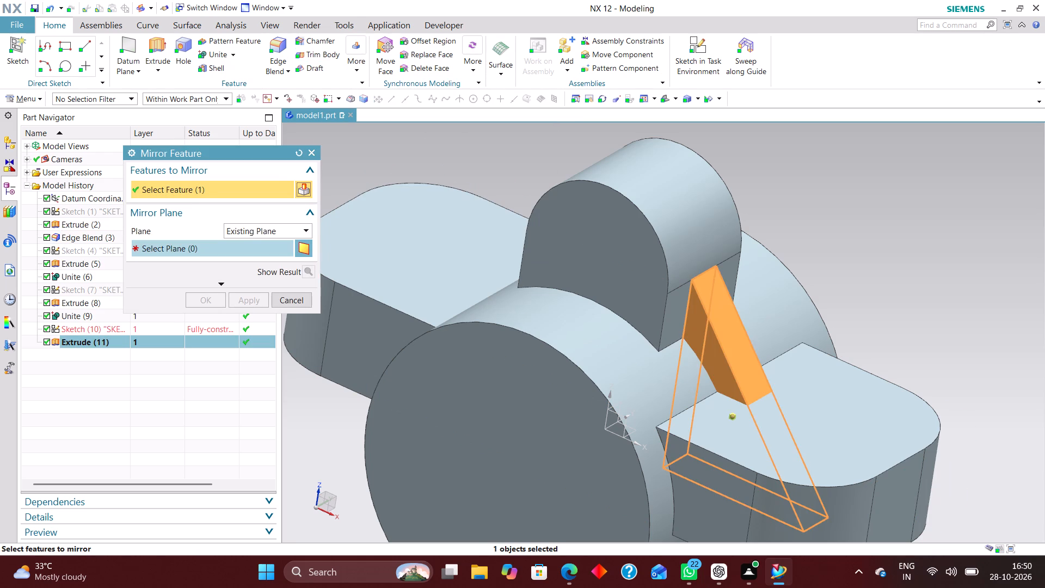
{"action": "left_click", "coordinate": [216, 249]}
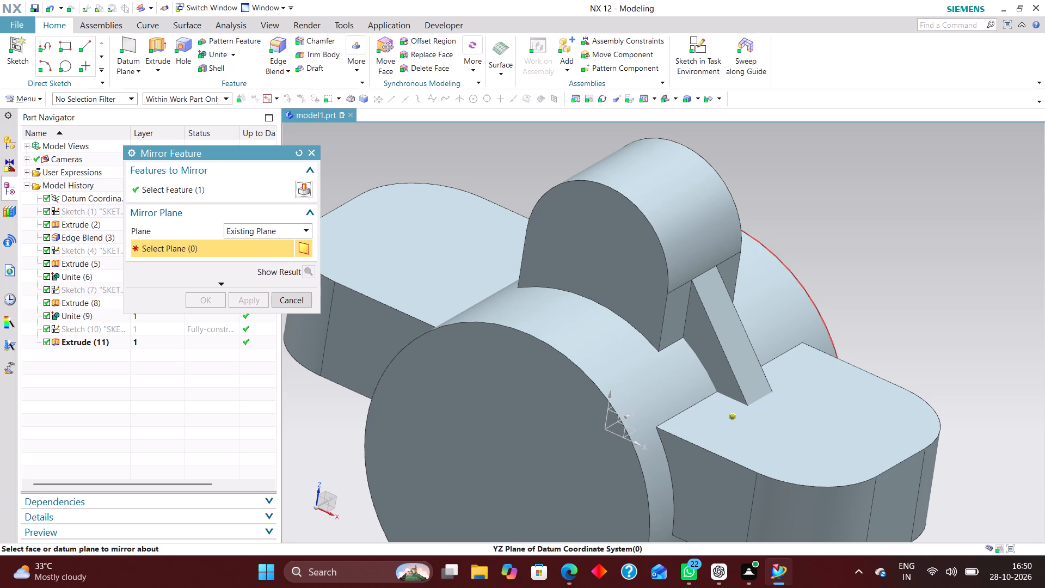
{"action": "left_click", "coordinate": [618, 403]}
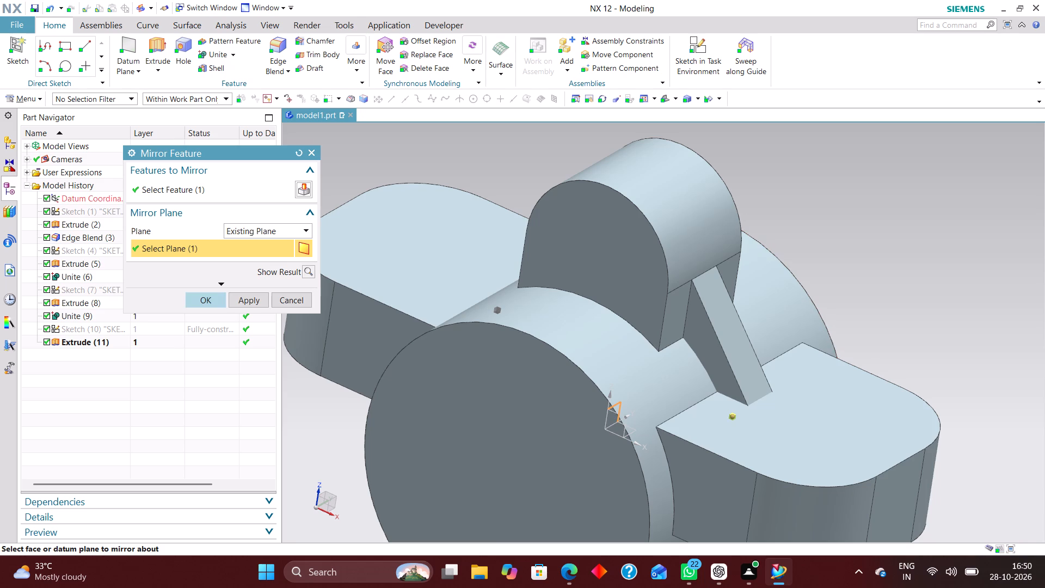
{"action": "left_click", "coordinate": [207, 300]}
Unite the main bearing cap body with both triangular side ribs as tool bodies.
{"action": "scroll", "coordinate": [582, 209], "scroll_direction": "down", "scroll_amount": 2}
{"action": "scroll", "coordinate": [560, 217], "scroll_direction": "up", "scroll_amount": 1}
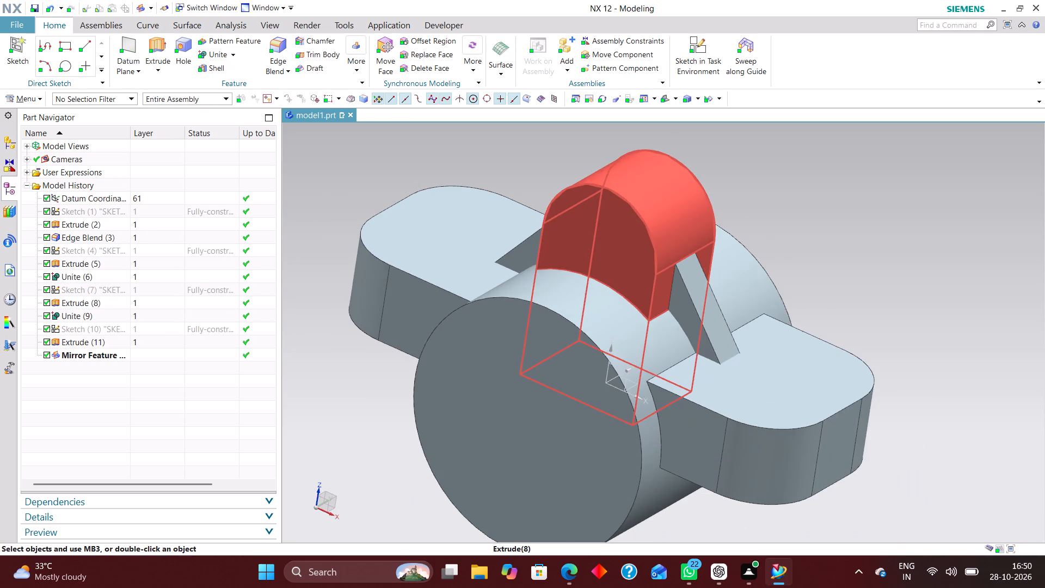
{"action": "middle_click_drag", "start_coordinate": [667, 220], "coordinate": [692, 223]}
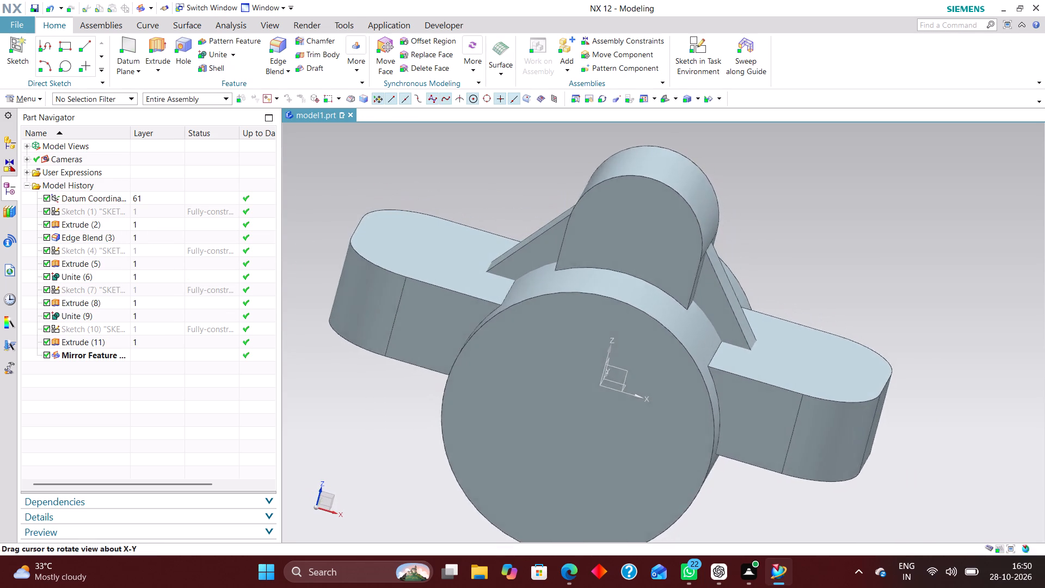
{"action": "scroll", "coordinate": [683, 224], "scroll_direction": "up", "scroll_amount": 1}
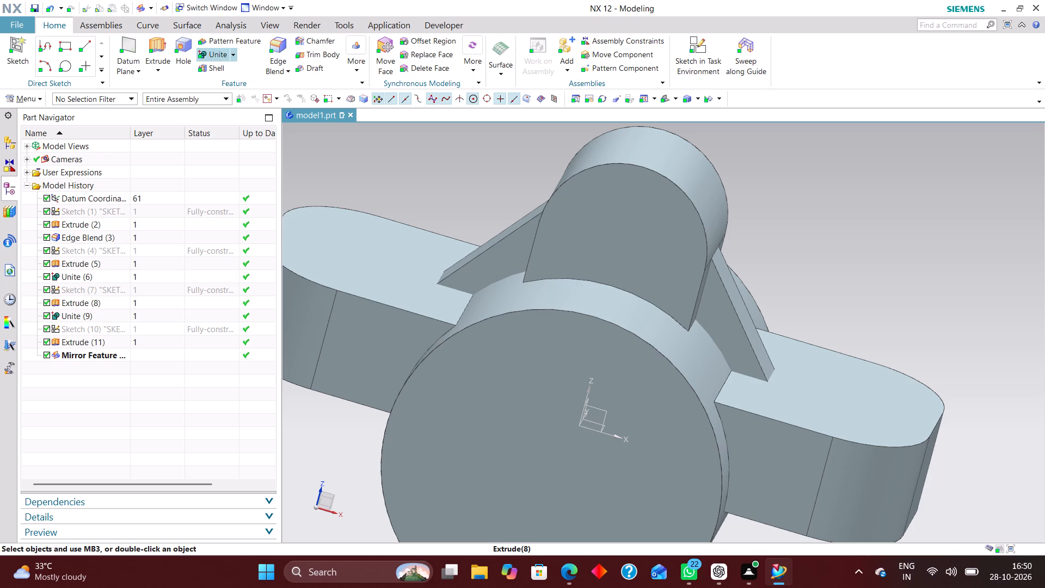
{"action": "left_click", "coordinate": [219, 55]}
{"action": "left_click", "coordinate": [620, 412]}
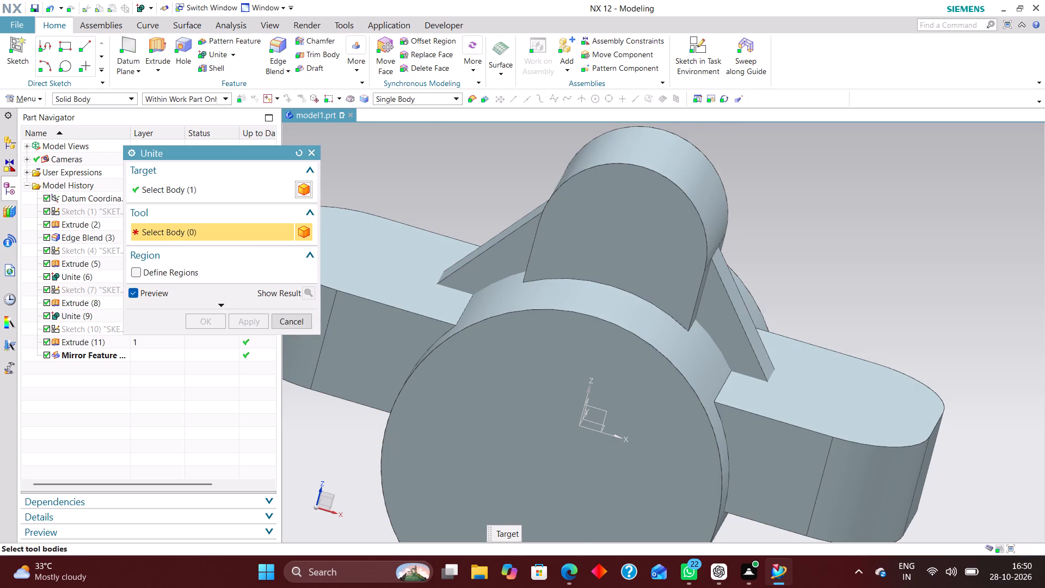
{"action": "left_click", "coordinate": [727, 308]}
{"action": "left_click", "coordinate": [513, 255]}
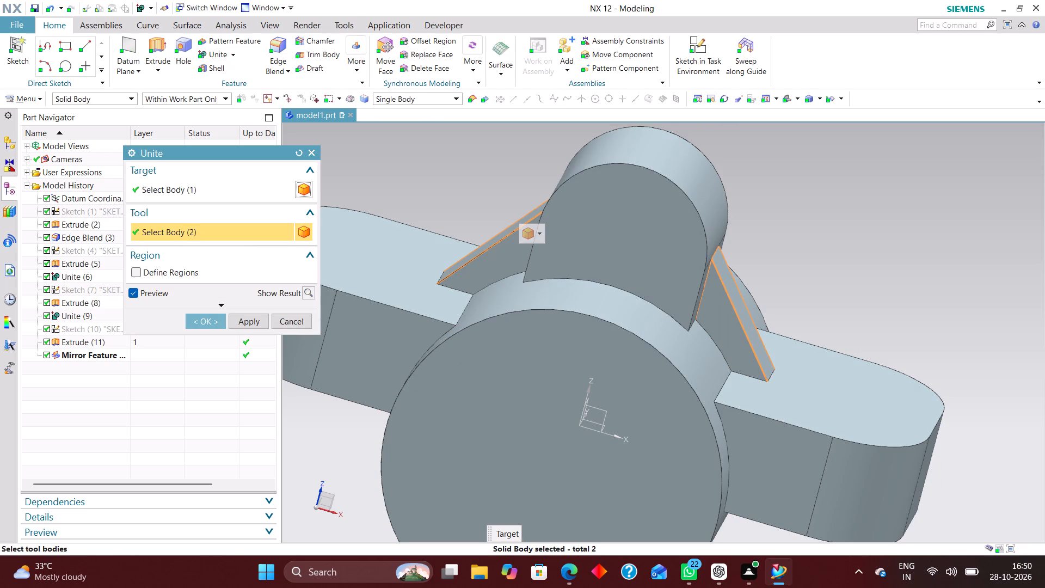
{"action": "left_click", "coordinate": [214, 321]}
Examine the united model in front view, checking the ribs, boss, cylinder and base outline.
{"action": "right_click_drag", "start_coordinate": [978, 238], "coordinate": [782, 243]}
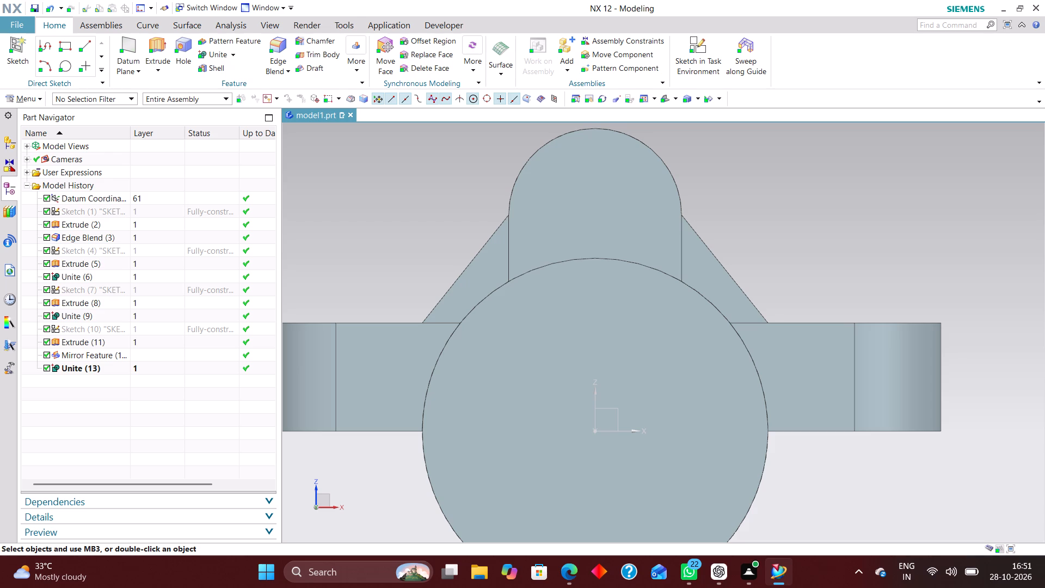
{"action": "scroll", "coordinate": [672, 287], "scroll_direction": "down", "scroll_amount": 5}
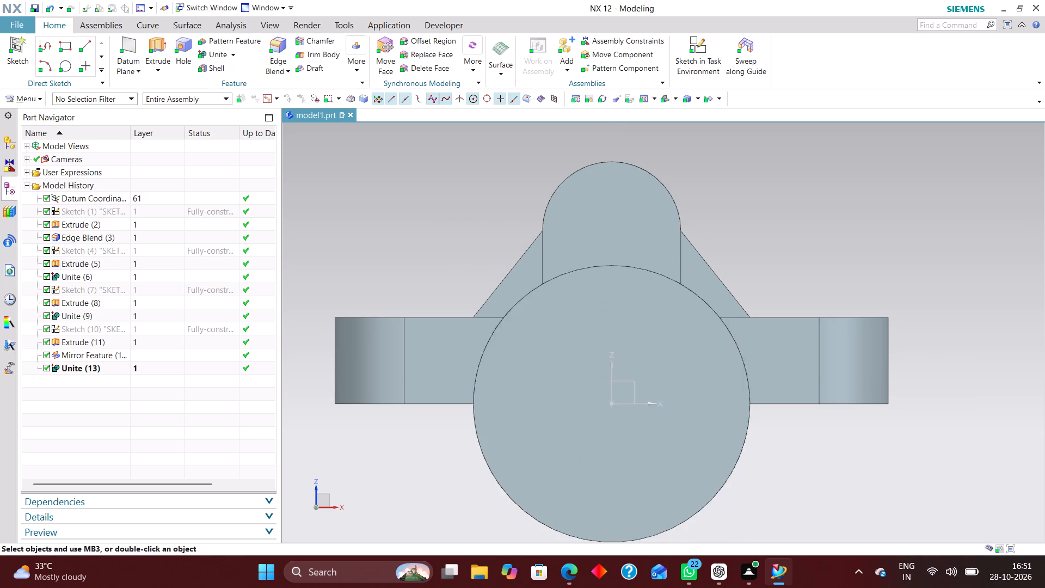
{"action": "scroll", "coordinate": [496, 331], "scroll_direction": "down", "scroll_amount": 4}
{"action": "scroll", "coordinate": [546, 363], "scroll_direction": "up", "scroll_amount": 5}
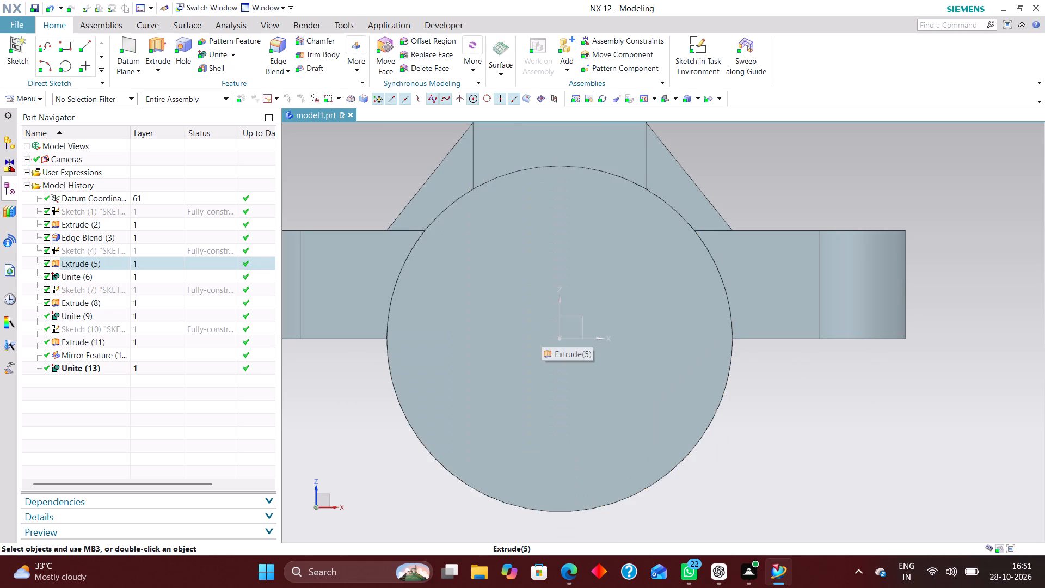
{"action": "scroll", "coordinate": [589, 328], "scroll_direction": "down", "scroll_amount": 4}
{"action": "scroll", "coordinate": [686, 300], "scroll_direction": "up", "scroll_amount": 3}
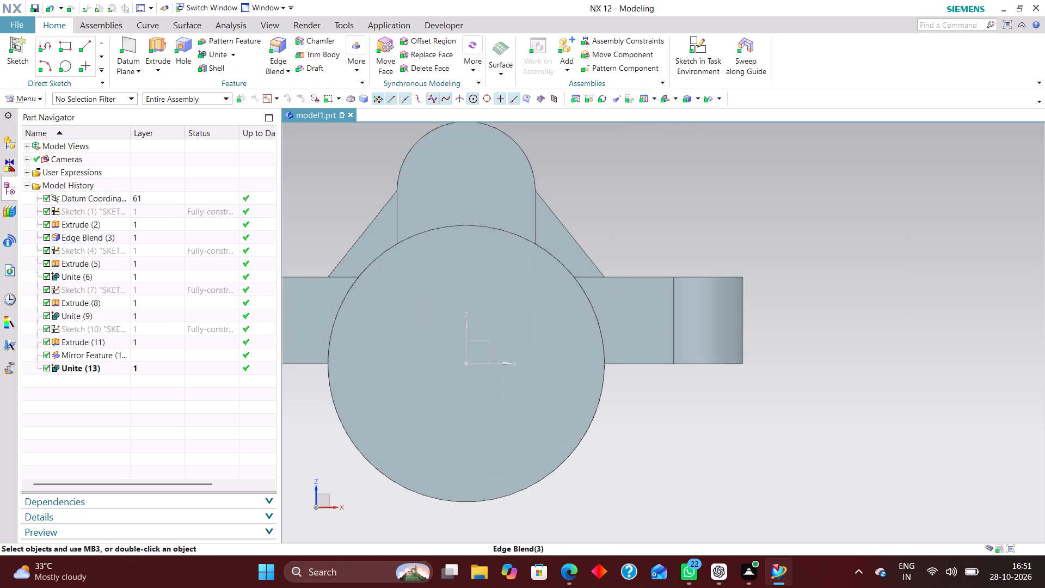
{"action": "scroll", "coordinate": [649, 426], "scroll_direction": "down", "scroll_amount": 2}
{"action": "scroll", "coordinate": [549, 353], "scroll_direction": "up", "scroll_amount": 3}
{"action": "scroll", "coordinate": [582, 383], "scroll_direction": "down", "scroll_amount": 2}
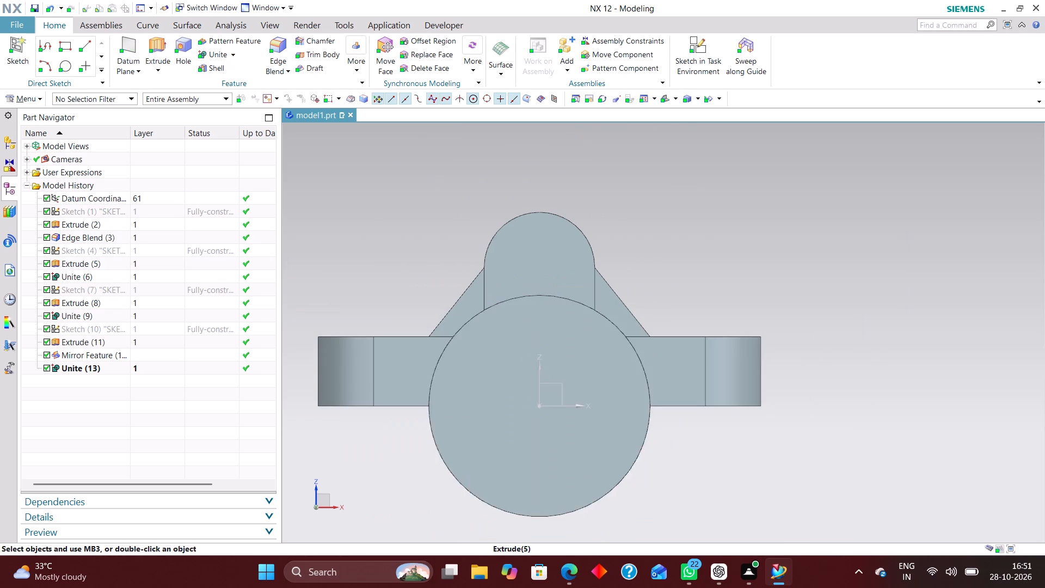
Cut a simple 10 mm diameter through-body hole in the boss, centred on the rounded front edge's arc centre.
{"action": "middle_click_drag", "start_coordinate": [755, 292], "coordinate": [734, 296]}
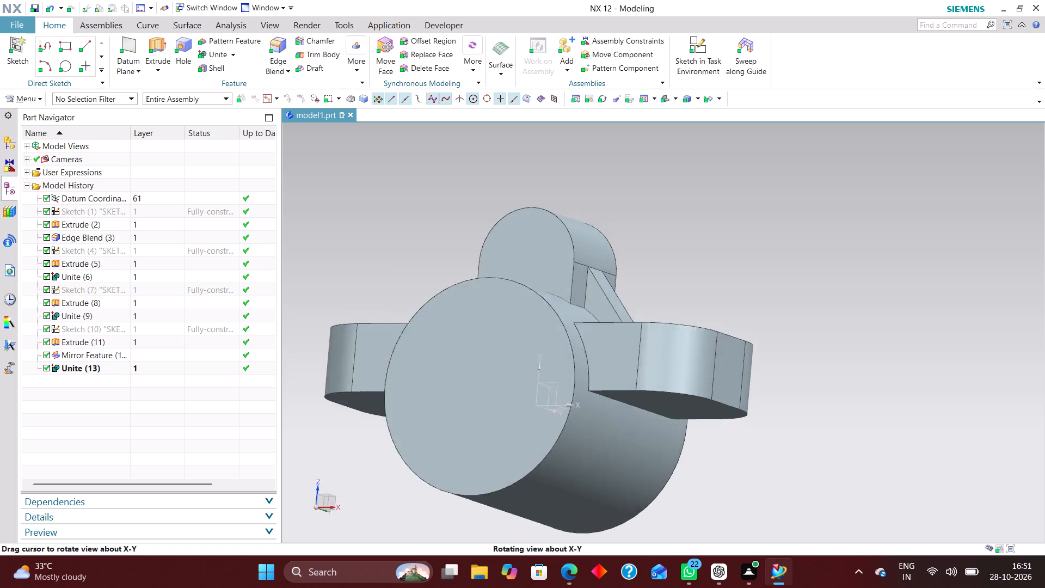
{"action": "middle_click_drag", "start_coordinate": [734, 296], "coordinate": [751, 312]}
{"action": "right_click_drag", "start_coordinate": [754, 276], "coordinate": [709, 281]}
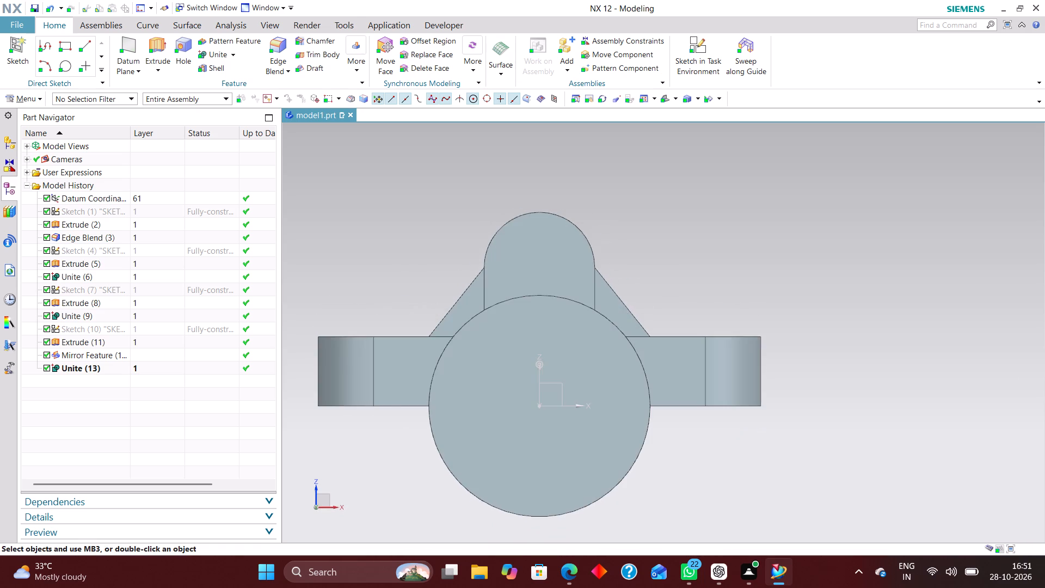
{"action": "middle_click_drag", "start_coordinate": [758, 299], "coordinate": [741, 311]}
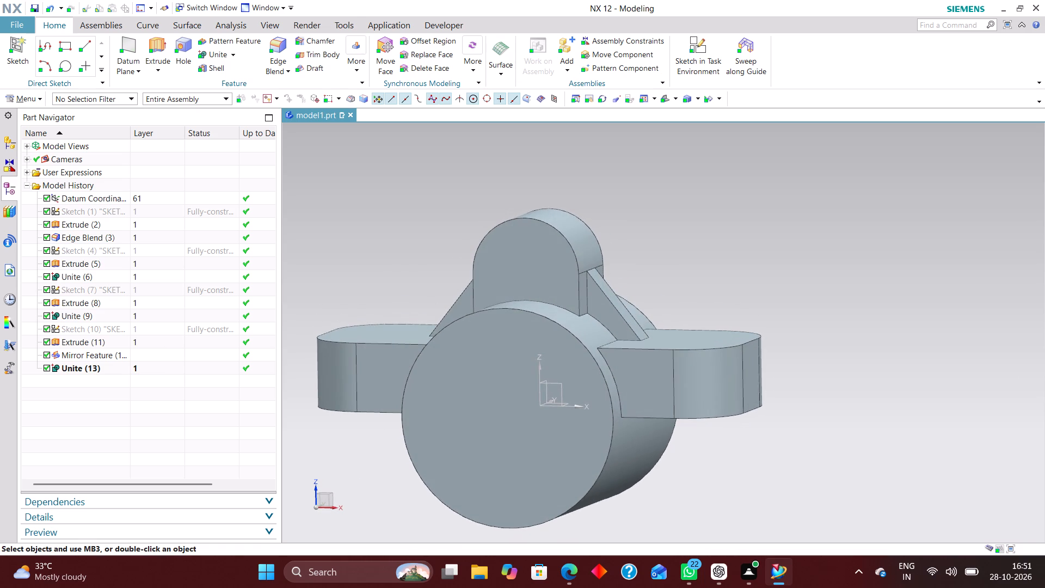
{"action": "scroll", "coordinate": [722, 278], "scroll_direction": "down", "scroll_amount": 2}
{"action": "scroll", "coordinate": [715, 286], "scroll_direction": "up", "scroll_amount": 3}
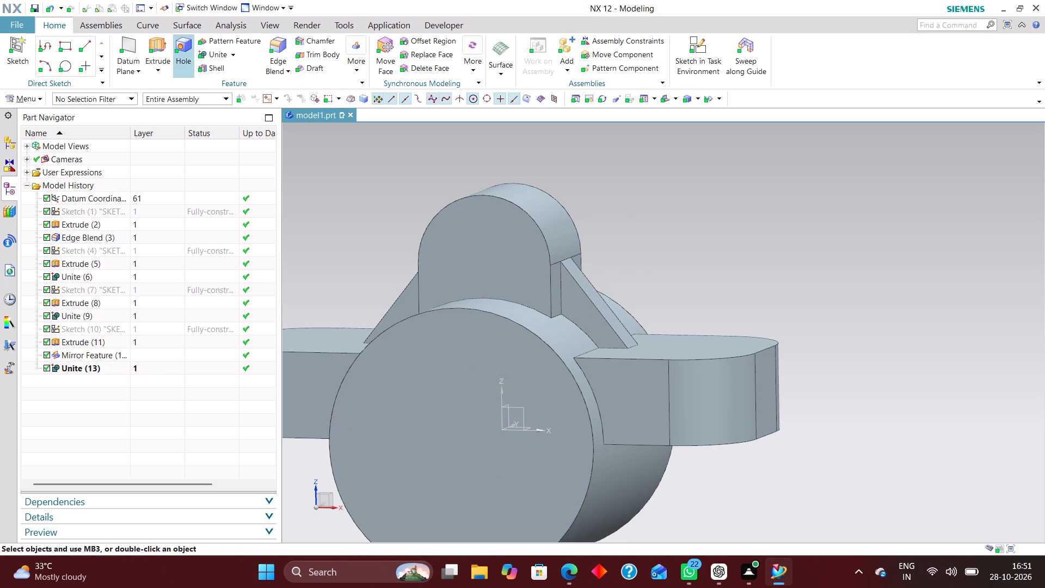
{"action": "left_click", "coordinate": [187, 45]}
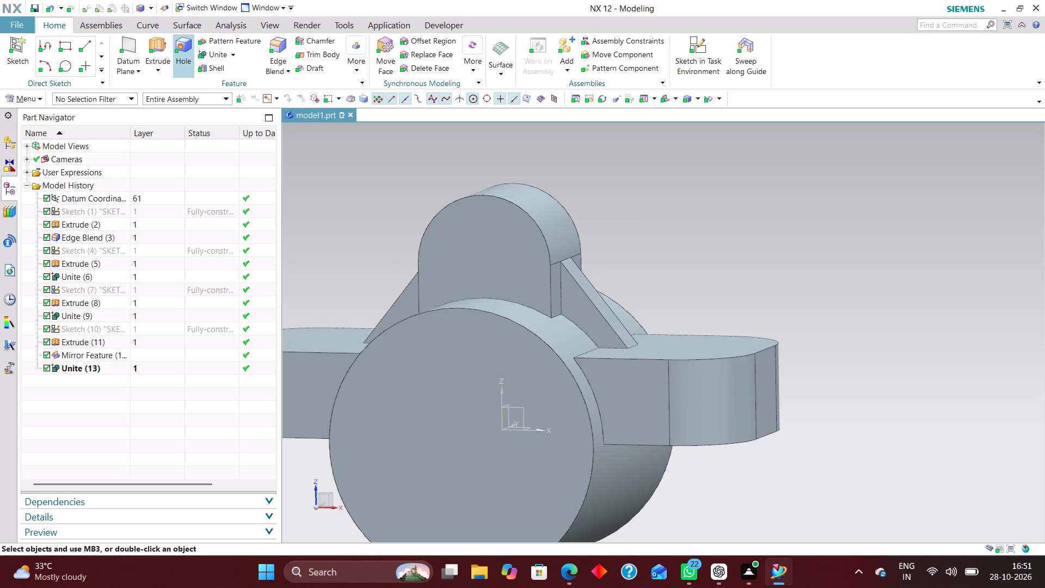
{"action": "left_click", "coordinate": [527, 213]}
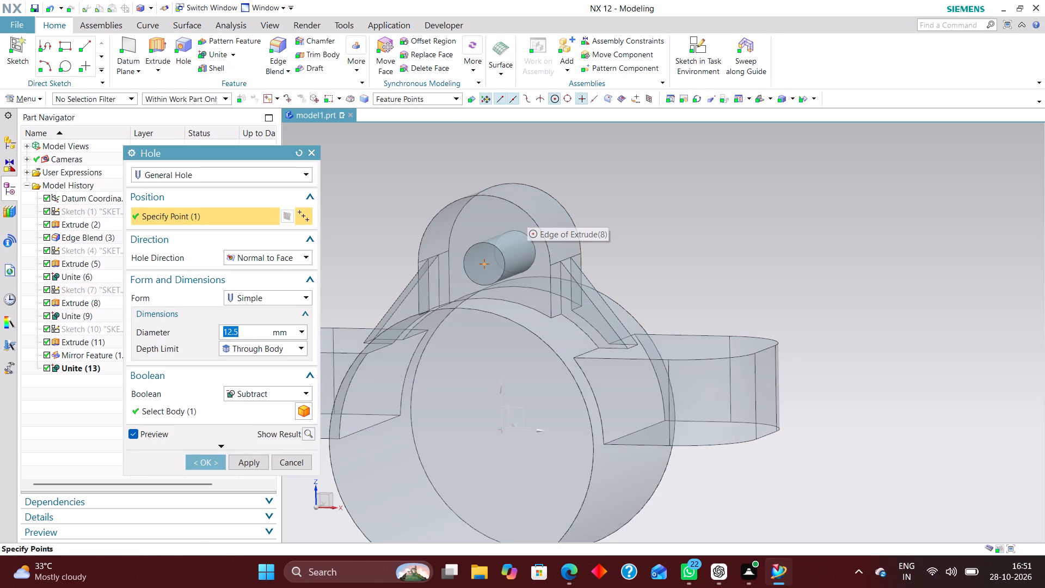
{"action": "type", "text": "10"}
{"action": "key", "text": "Return"}
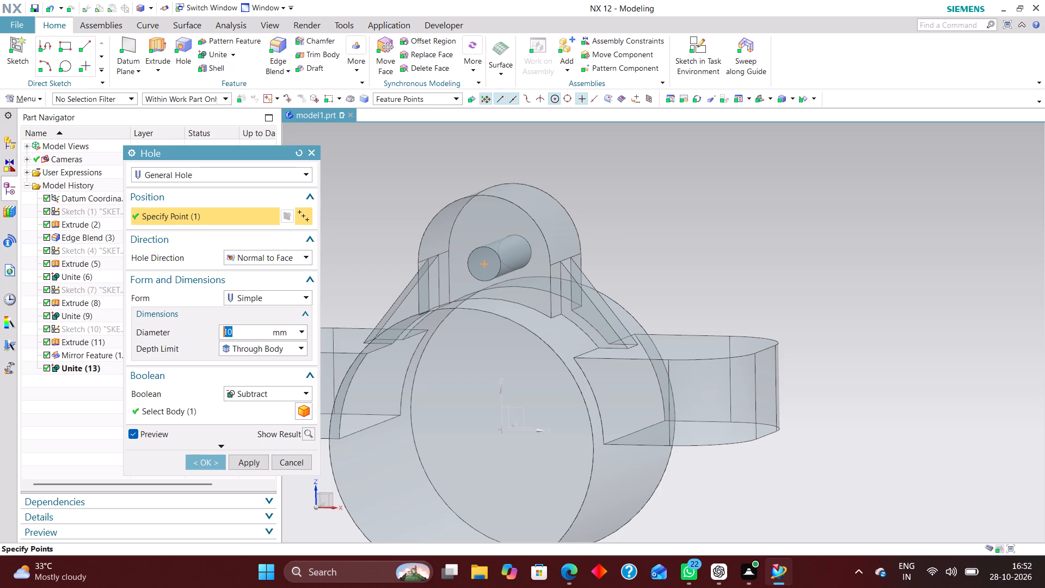
{"action": "left_click", "coordinate": [200, 460]}
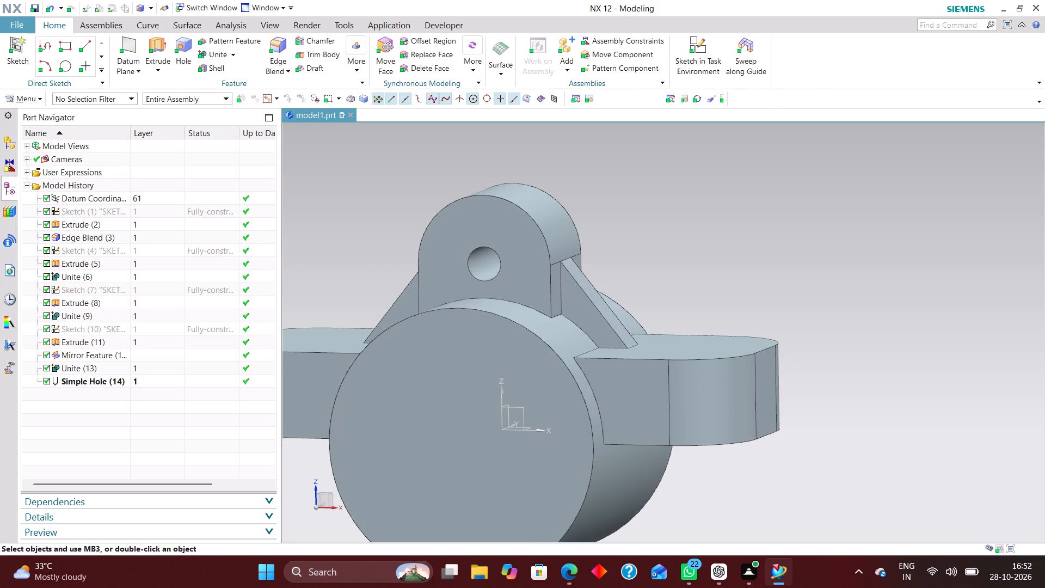
Cut four simple 10 mm through-body holes in the base flanges, centred on the arc centres of the blended corners.
{"action": "scroll", "coordinate": [601, 248], "scroll_direction": "down", "scroll_amount": 1}
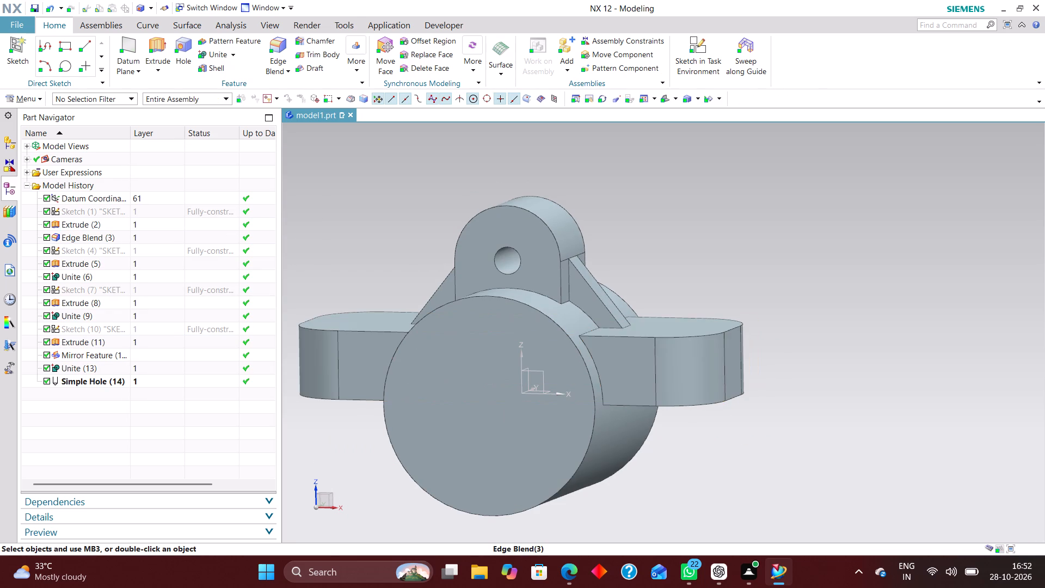
{"action": "left_click", "coordinate": [160, 383]}
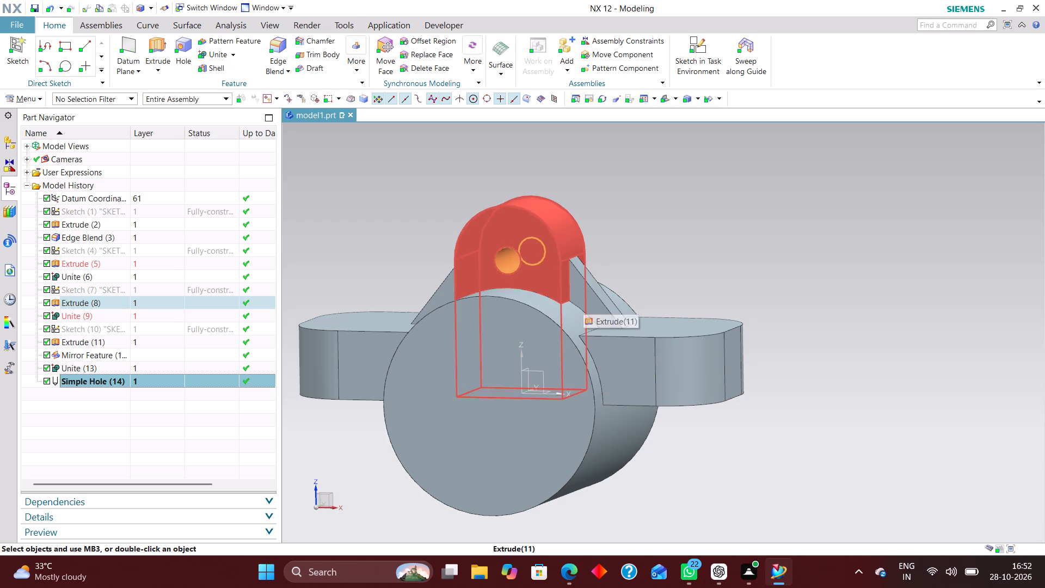
{"action": "left_click", "coordinate": [184, 48]}
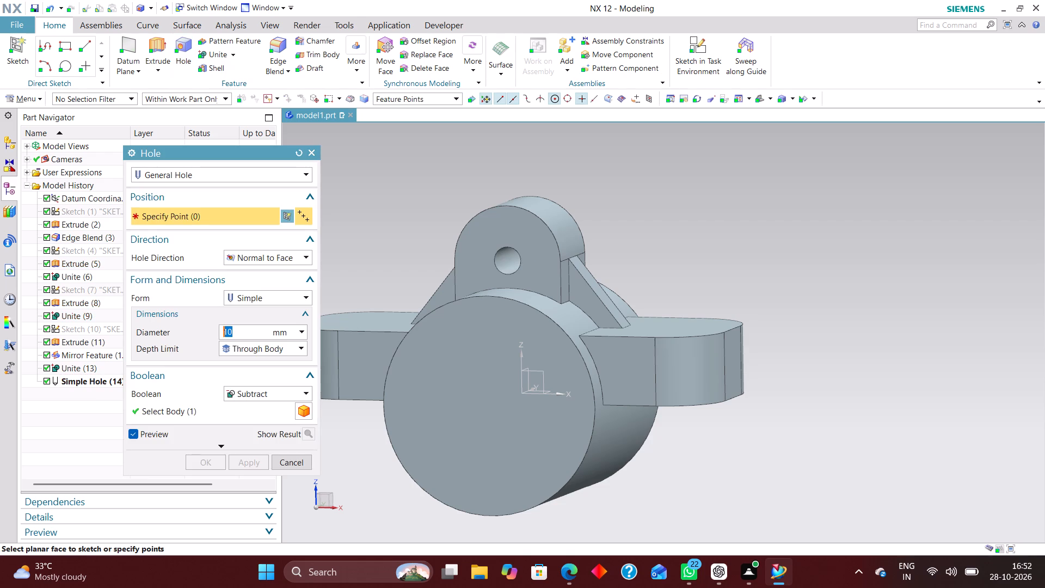
{"action": "middle_click_drag", "start_coordinate": [815, 286], "coordinate": [807, 334]}
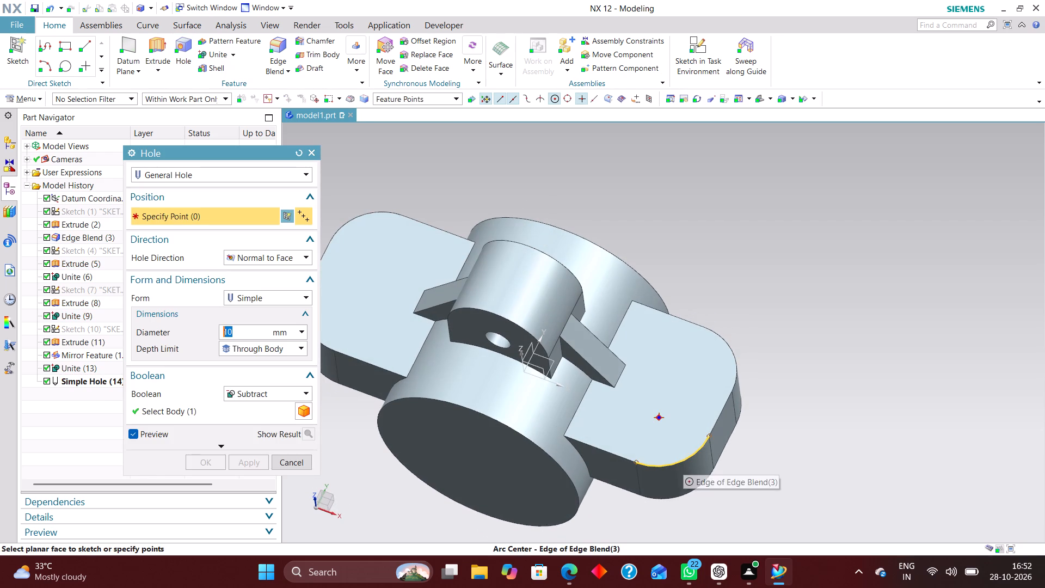
{"action": "left_click", "coordinate": [683, 461]}
{"action": "left_click", "coordinate": [735, 361]}
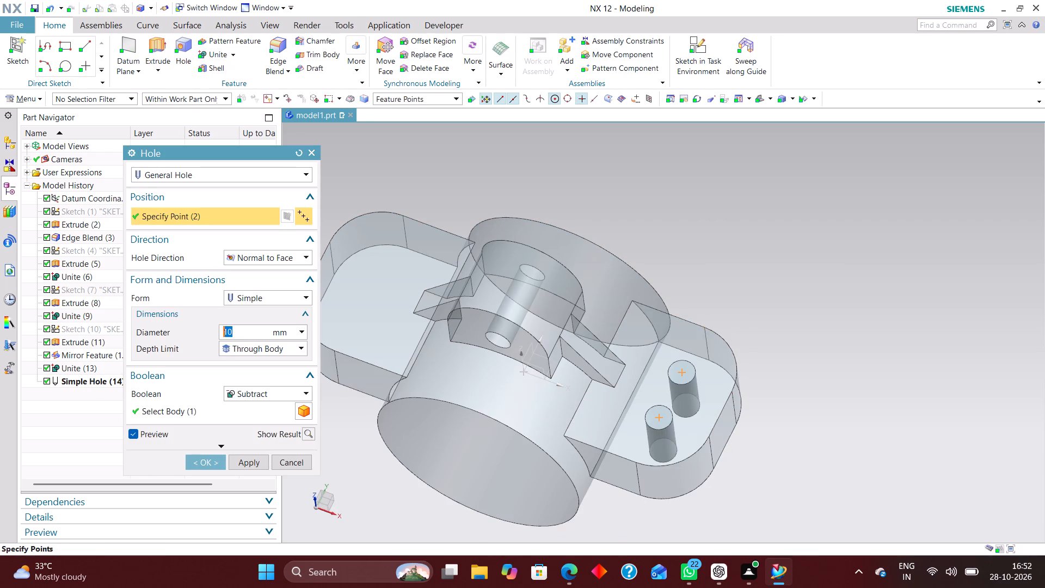
{"action": "middle_click_drag", "start_coordinate": [806, 402], "coordinate": [828, 400]}
{"action": "scroll", "coordinate": [882, 379], "scroll_direction": "down", "scroll_amount": 2}
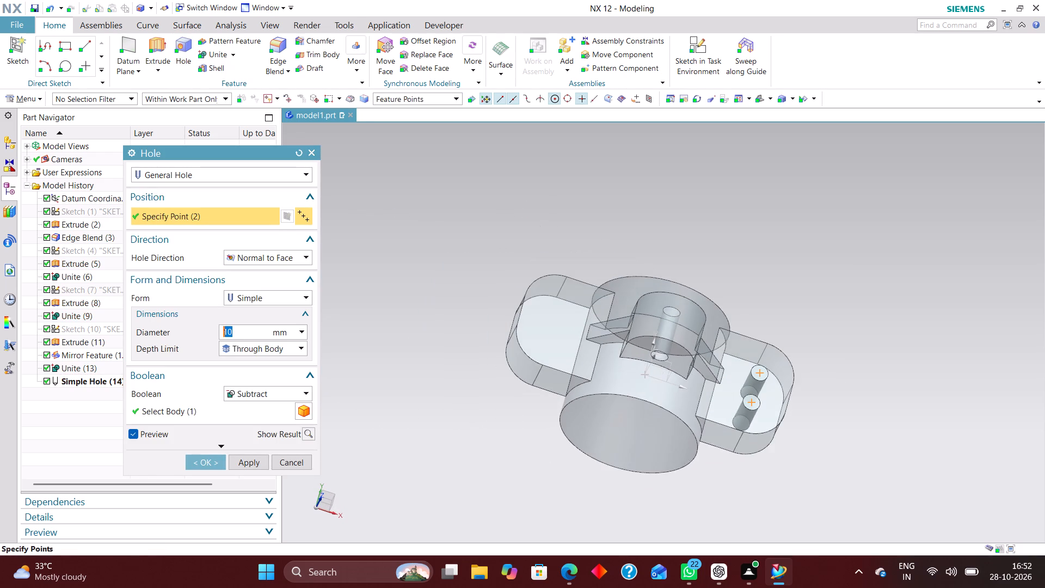
{"action": "scroll", "coordinate": [585, 388], "scroll_direction": "up", "scroll_amount": 4}
{"action": "left_click", "coordinate": [435, 302]}
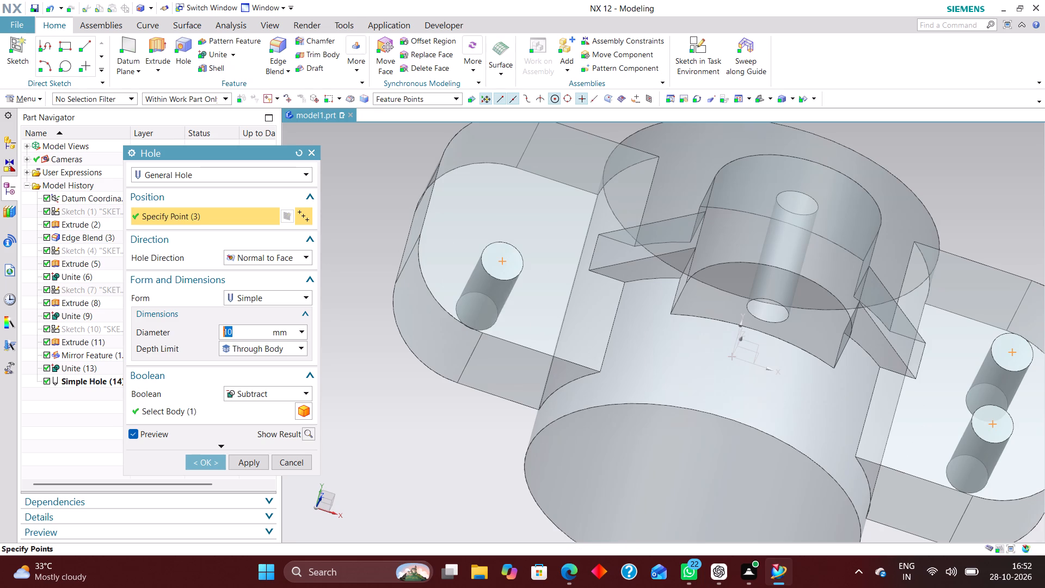
{"action": "scroll", "coordinate": [497, 383], "scroll_direction": "down", "scroll_amount": 2}
{"action": "left_click", "coordinate": [478, 216]}
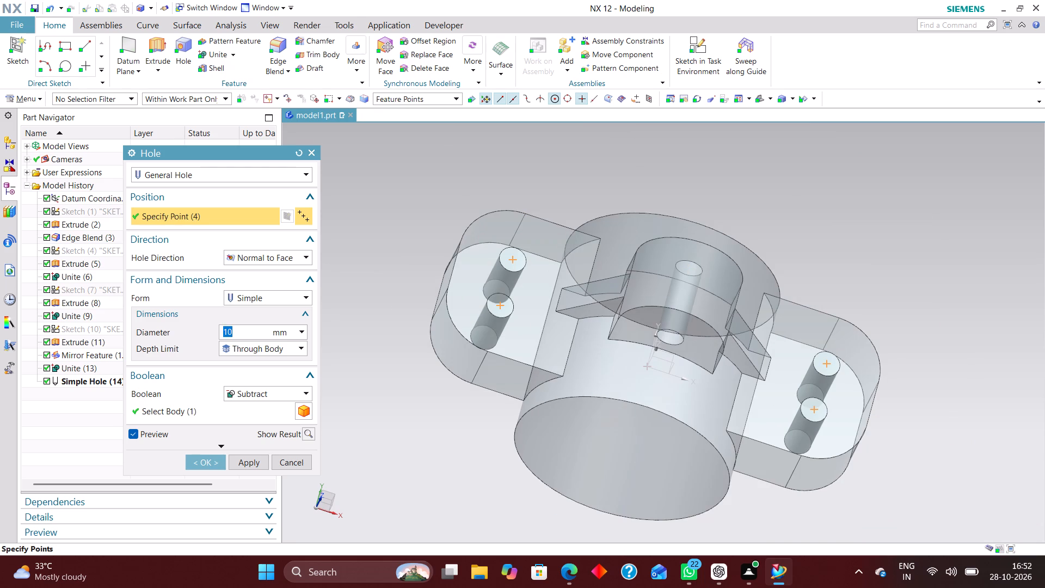
{"action": "middle_click_drag", "start_coordinate": [865, 258], "coordinate": [860, 261]}
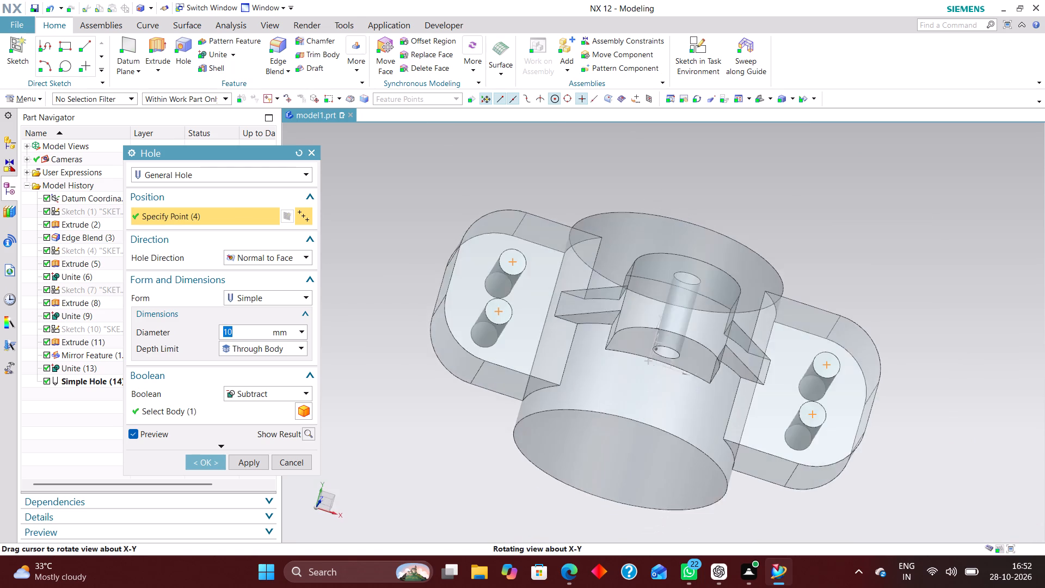
{"action": "middle_click_drag", "start_coordinate": [860, 261], "coordinate": [850, 260]}
{"action": "middle_click_drag", "start_coordinate": [847, 257], "coordinate": [843, 243]}
{"action": "middle_click_drag", "start_coordinate": [844, 238], "coordinate": [851, 228]}
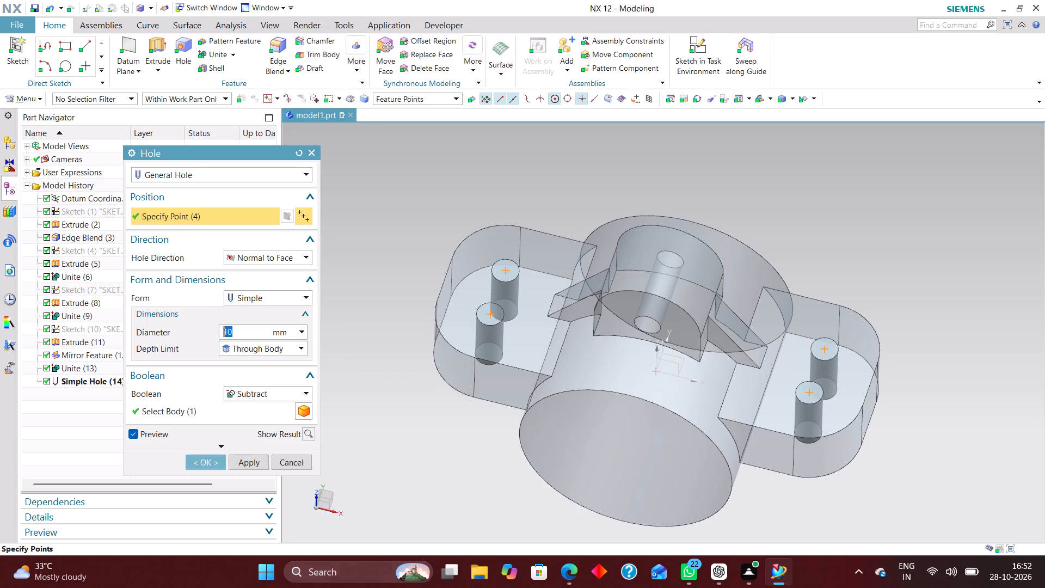
{"action": "left_click", "coordinate": [207, 461]}
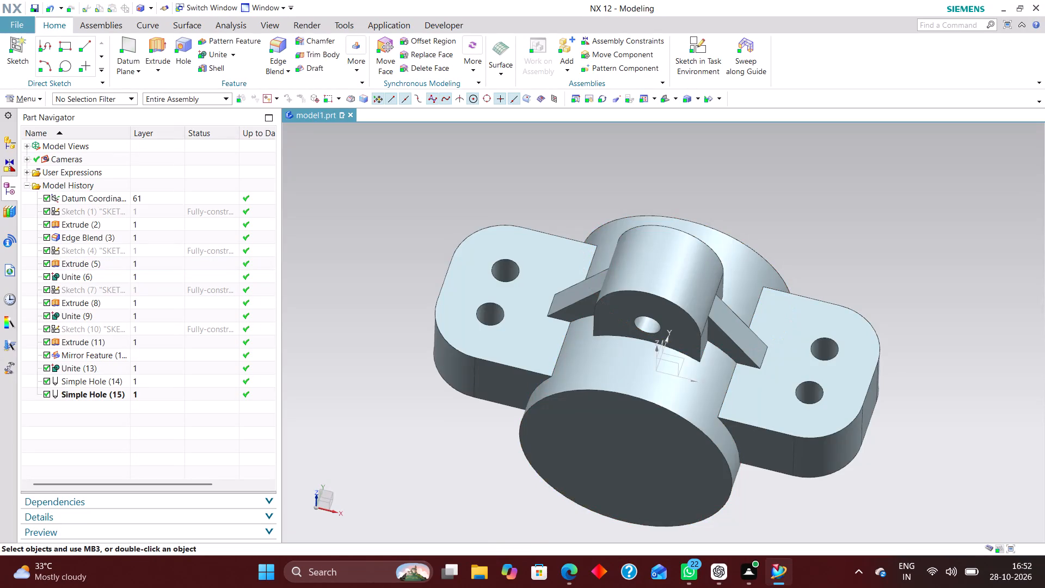
Cut a simple 50 mm diameter through-body hole through the large cylinder, concentric with its front circular edge.
{"action": "middle_click_drag", "start_coordinate": [917, 457], "coordinate": [902, 424]}
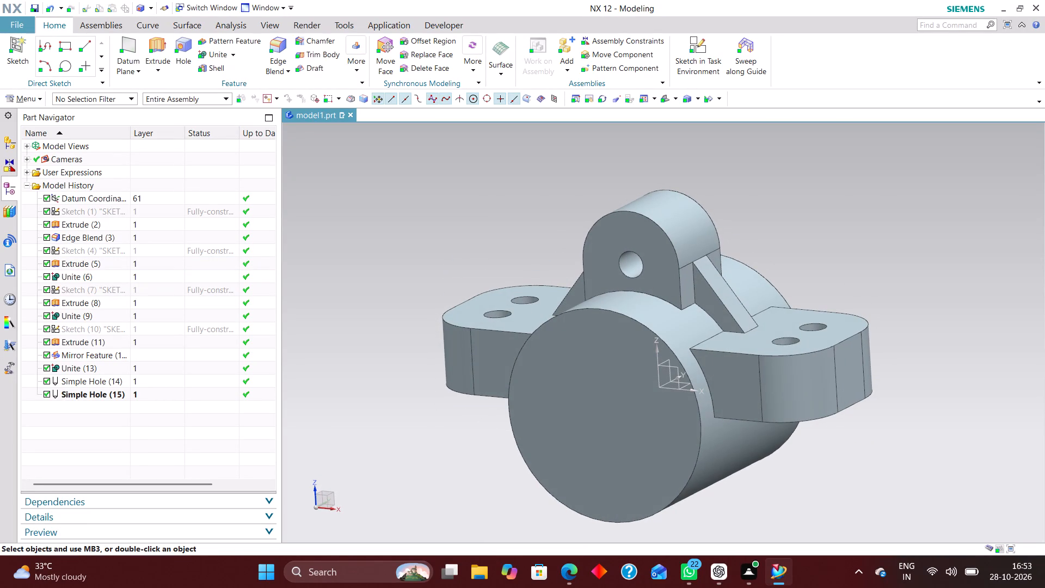
{"action": "key", "text": "End"}
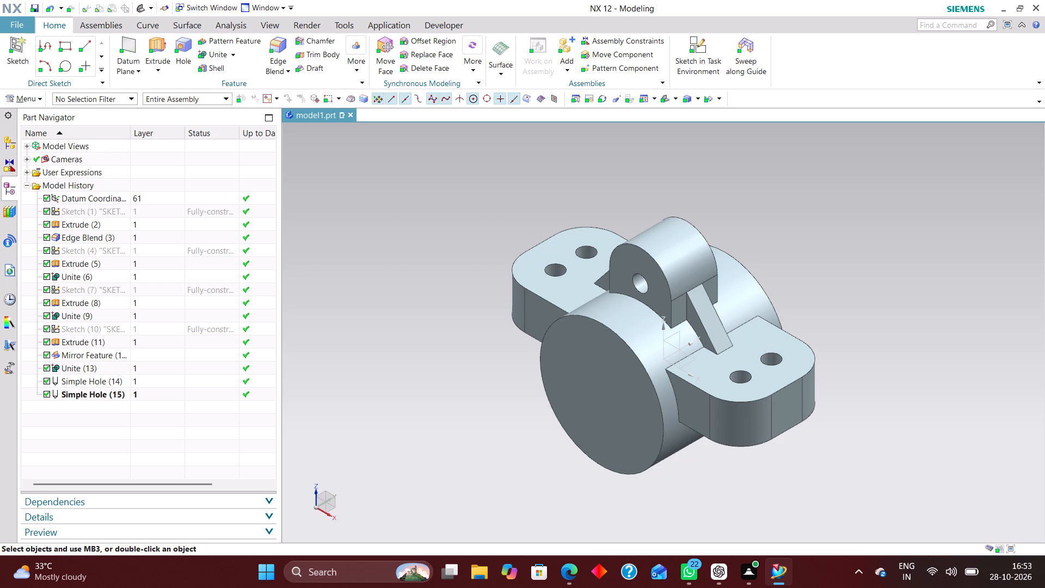
{"action": "scroll", "coordinate": [772, 331], "scroll_direction": "down", "scroll_amount": 2}
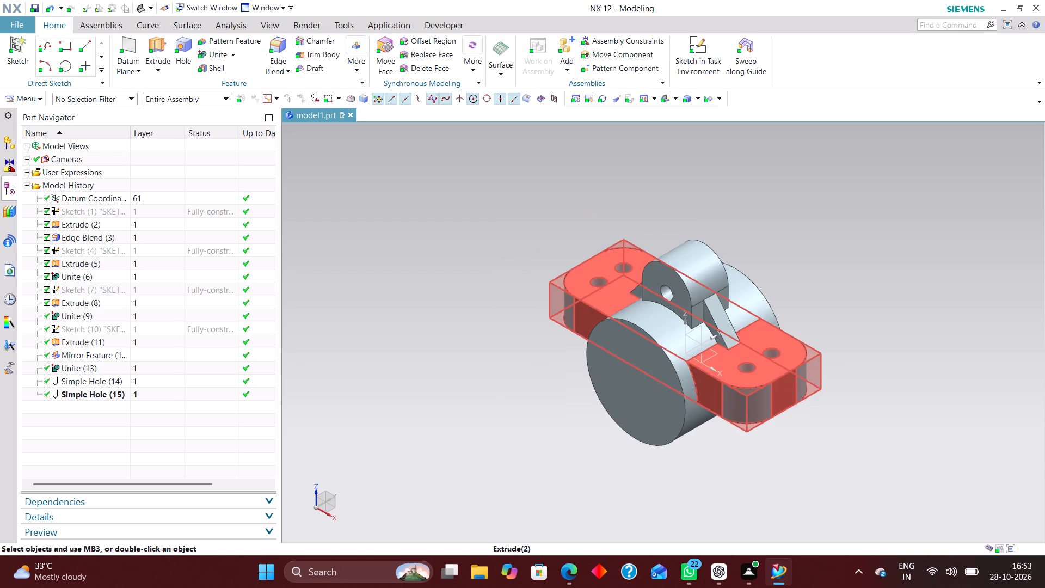
{"action": "scroll", "coordinate": [714, 379], "scroll_direction": "up", "scroll_amount": 2}
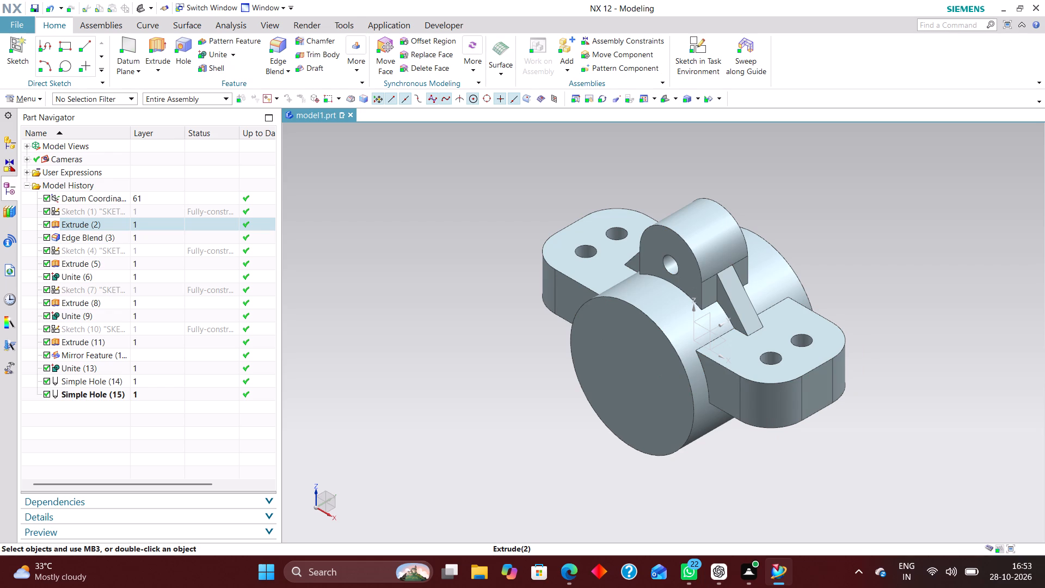
{"action": "left_click", "coordinate": [183, 44]}
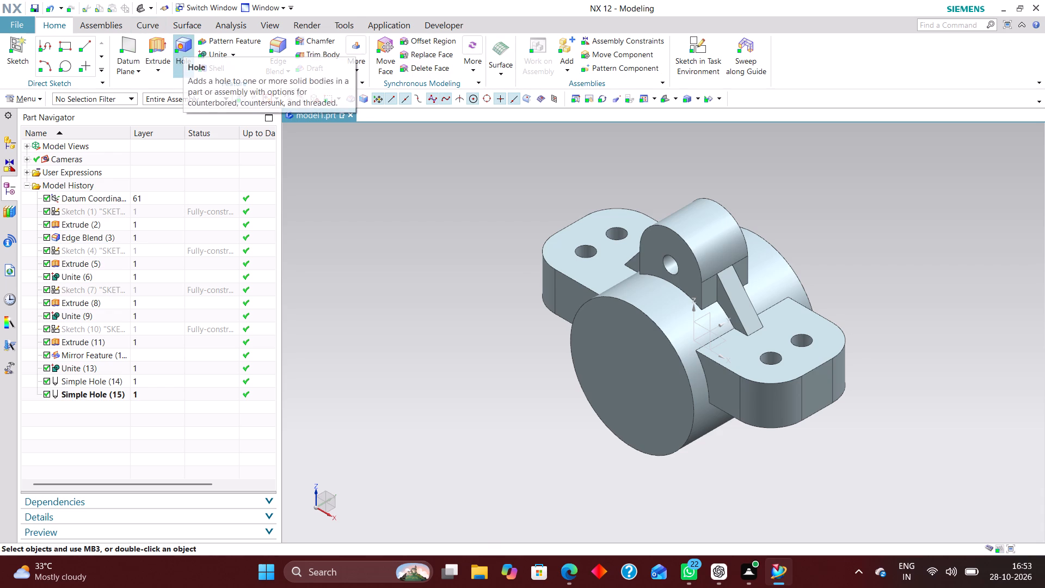
{"action": "left_click", "coordinate": [651, 317]}
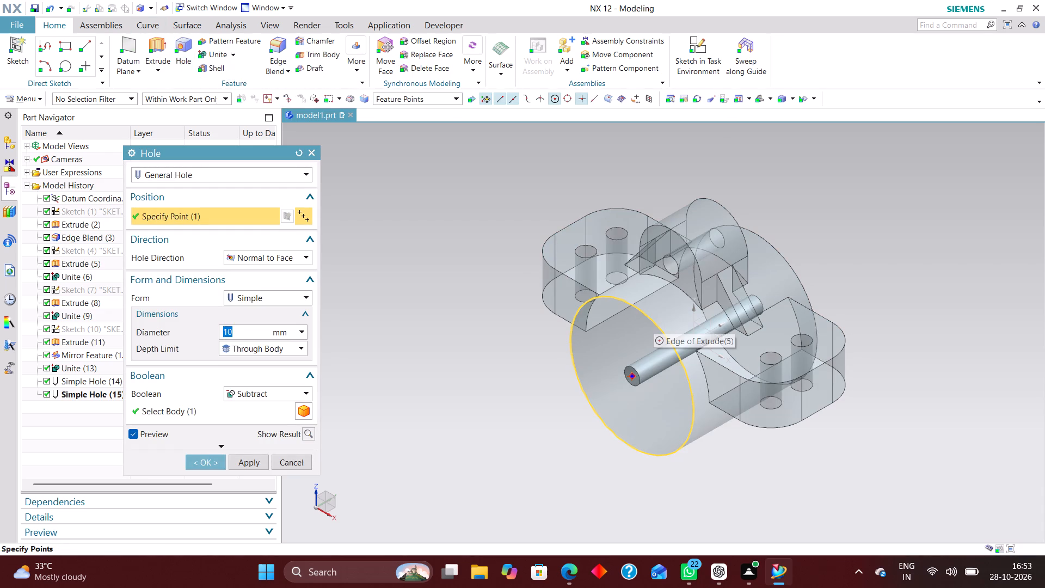
{"action": "type", "text": "50"}
{"action": "key", "text": "Return"}
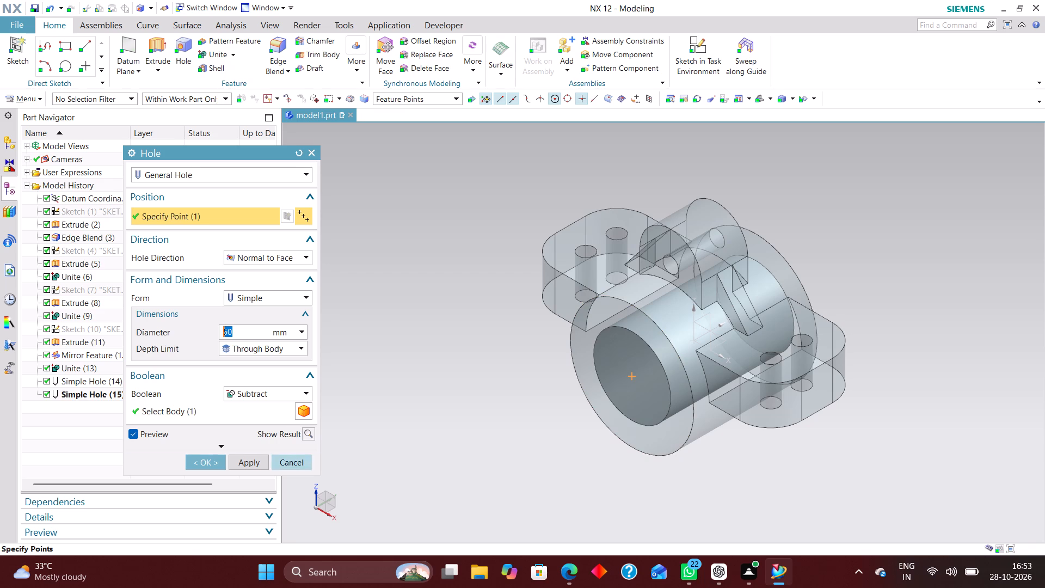
{"action": "left_click", "coordinate": [216, 466]}
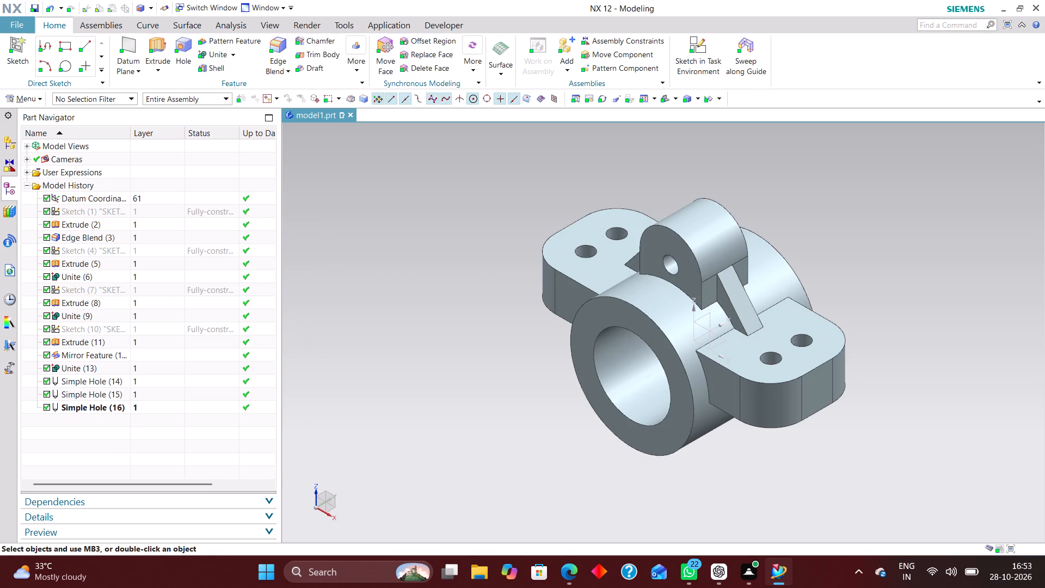
Create a sketch in the task environment on the XZ plane of the datum coordinate system.
{"action": "middle_click_drag", "start_coordinate": [658, 469], "coordinate": [685, 455]}
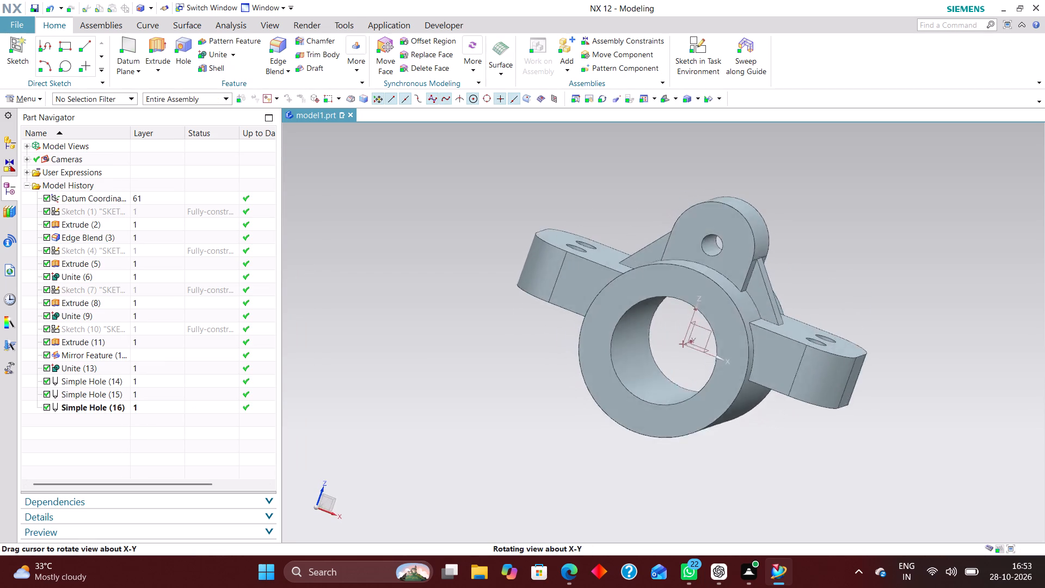
{"action": "middle_click_drag", "start_coordinate": [685, 455], "coordinate": [689, 451]}
{"action": "right_click_drag", "start_coordinate": [902, 446], "coordinate": [684, 426]}
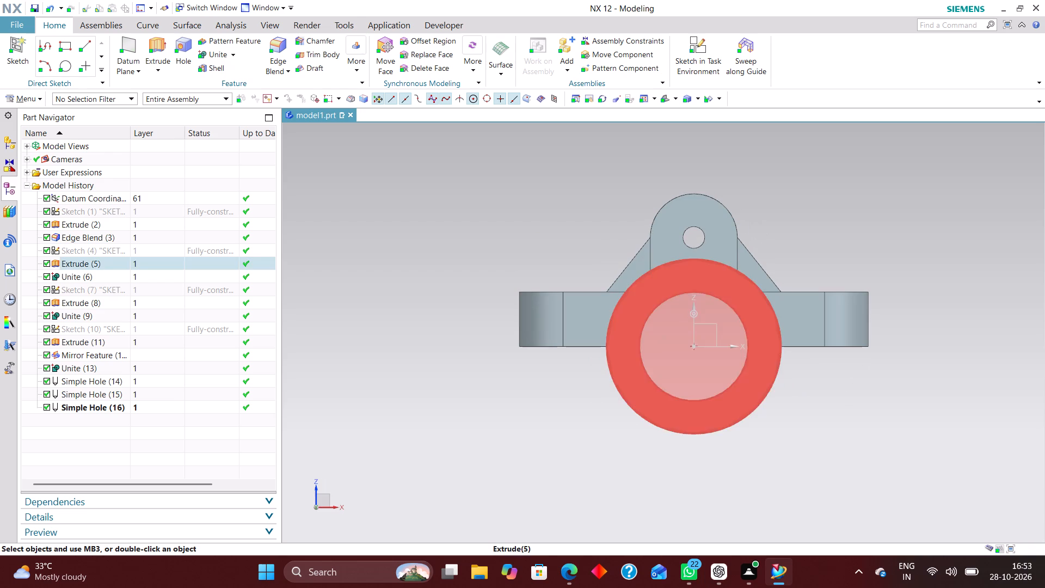
{"action": "middle_click_drag", "start_coordinate": [878, 375], "coordinate": [835, 390]}
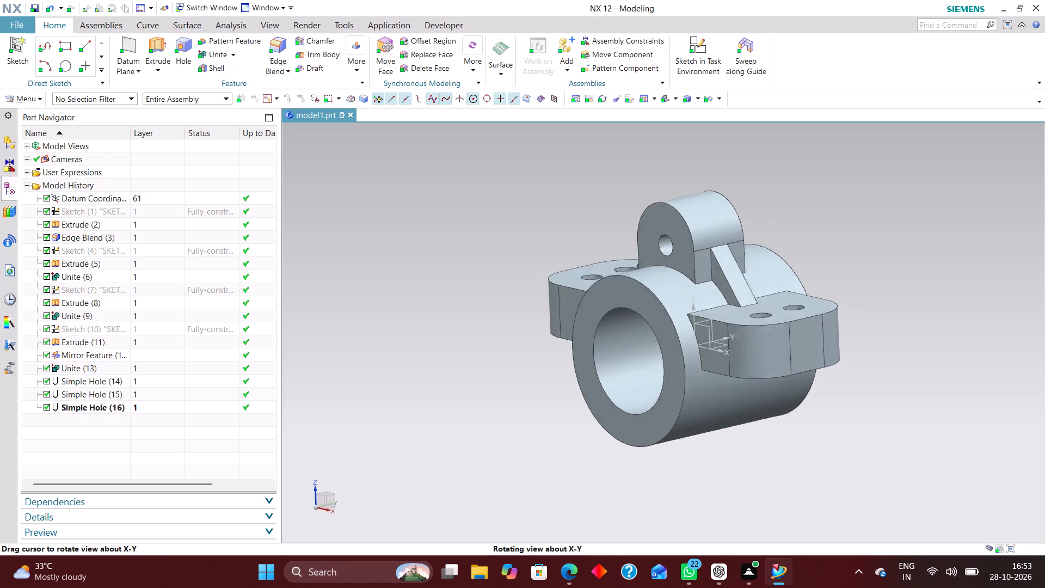
{"action": "middle_click_drag", "start_coordinate": [835, 390], "coordinate": [834, 396]}
{"action": "left_click", "coordinate": [706, 44]}
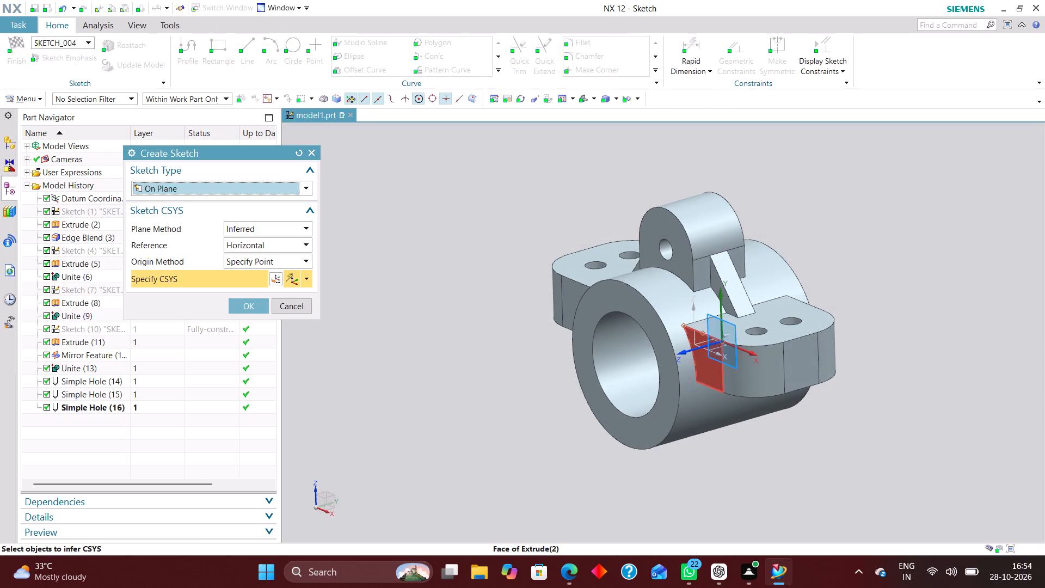
{"action": "left_click", "coordinate": [707, 337]}
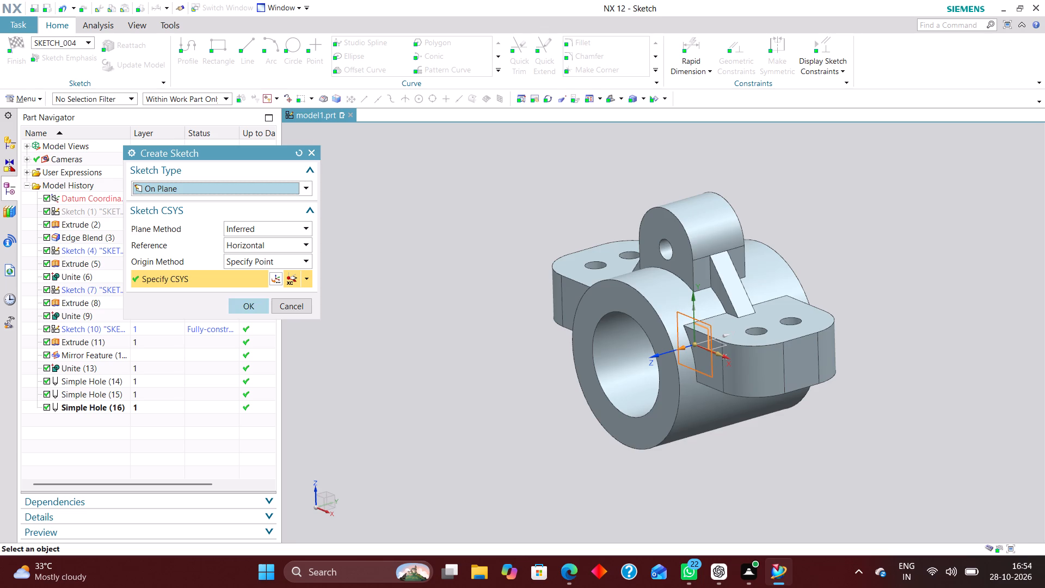
{"action": "left_click", "coordinate": [239, 303]}
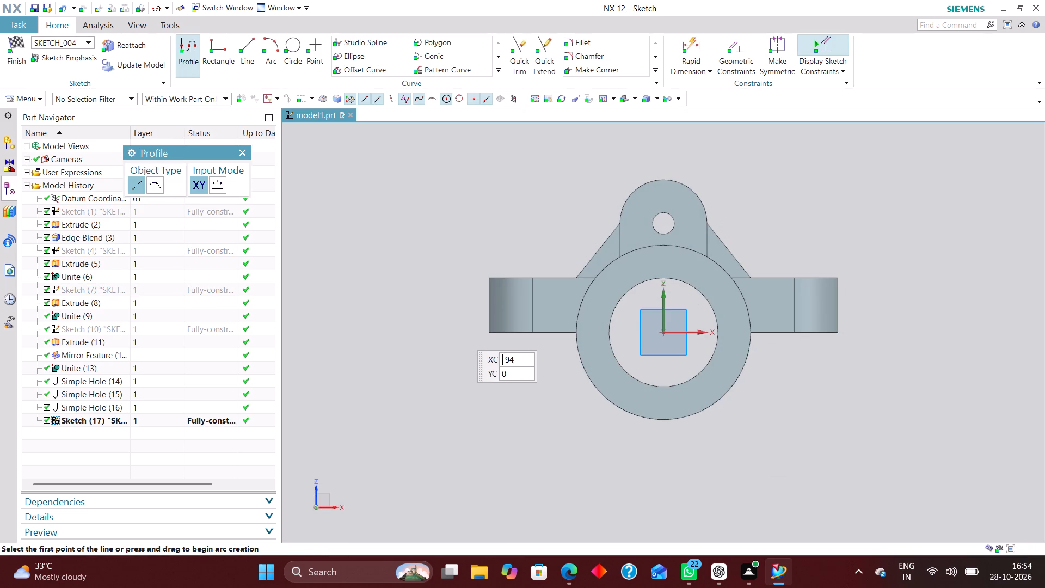
Sketch a rectangle about 105 by 53 mm from individual lines across the cylinder's lower half, including a right side line that overshoots downward.
{"action": "scroll", "coordinate": [423, 284], "scroll_direction": "down", "scroll_amount": 1}
{"action": "scroll", "coordinate": [458, 317], "scroll_direction": "down", "scroll_amount": 1}
{"action": "scroll", "coordinate": [671, 351], "scroll_direction": "up", "scroll_amount": 2}
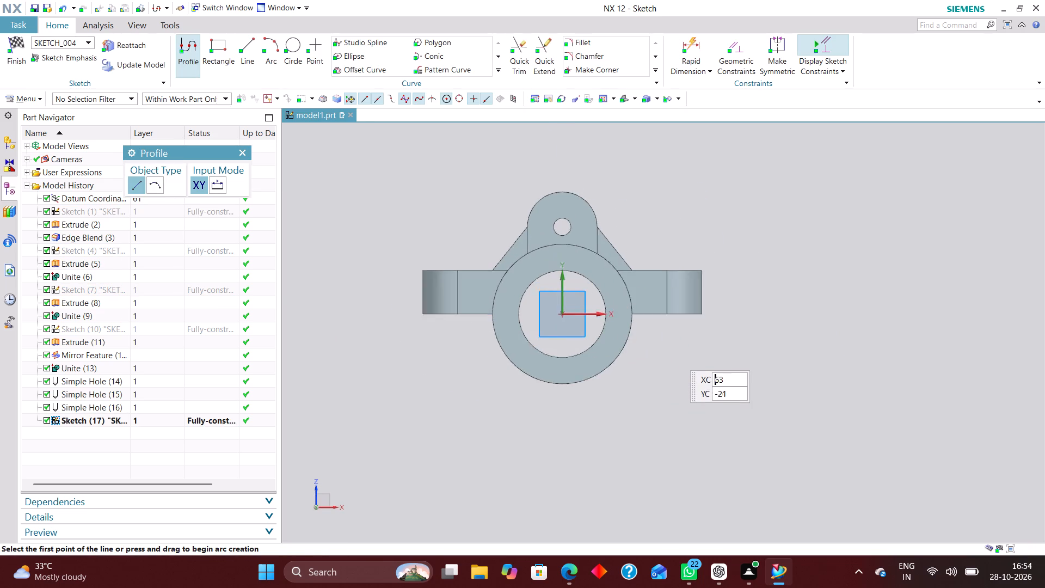
{"action": "scroll", "coordinate": [672, 352], "scroll_direction": "up", "scroll_amount": 1}
{"action": "left_click", "coordinate": [241, 43]}
{"action": "scroll", "coordinate": [567, 289], "scroll_direction": "down", "scroll_amount": 2}
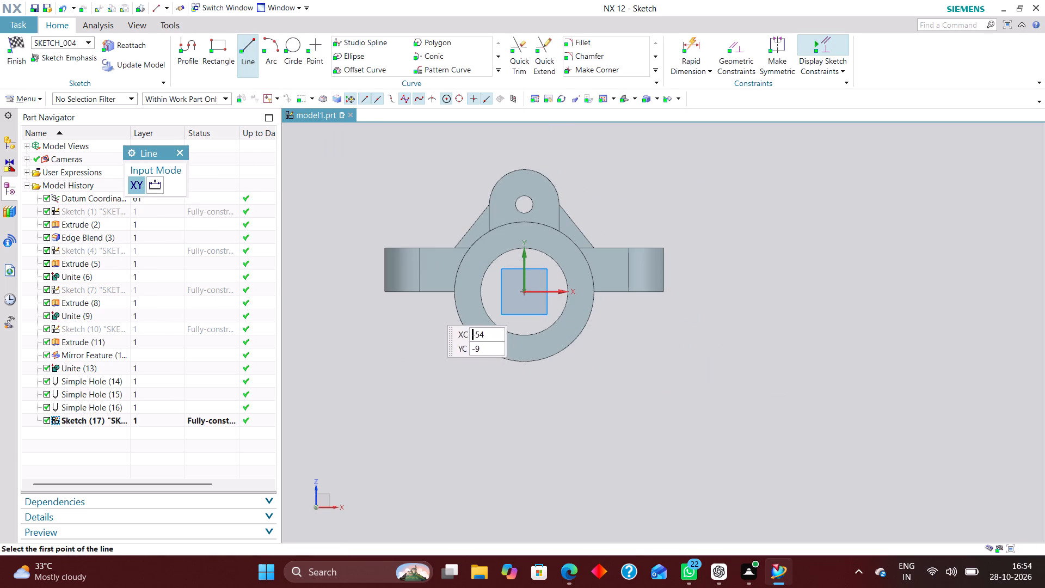
{"action": "left_click", "coordinate": [431, 305]}
{"action": "left_click", "coordinate": [616, 305]}
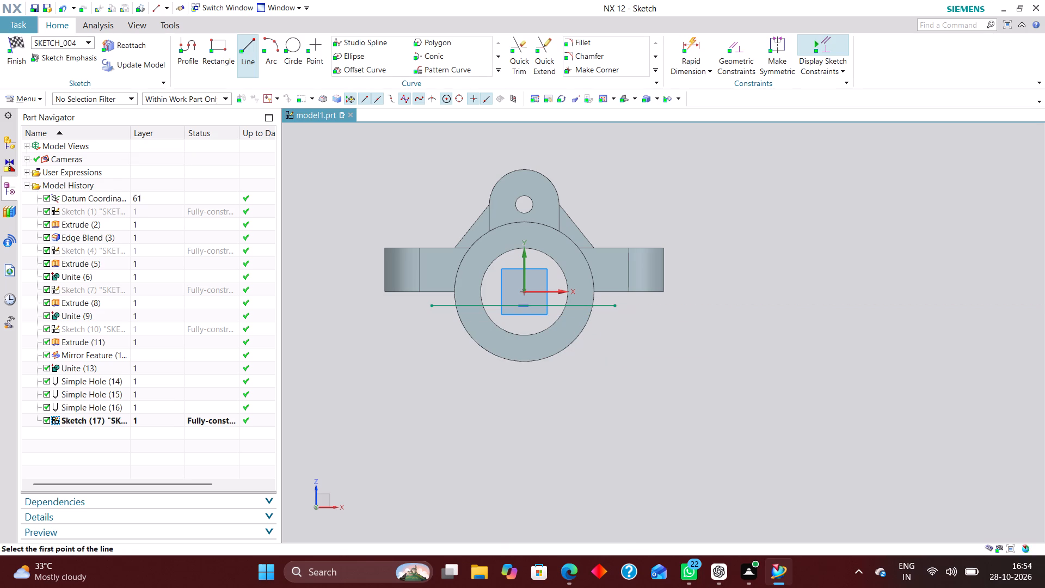
{"action": "left_click", "coordinate": [433, 307]}
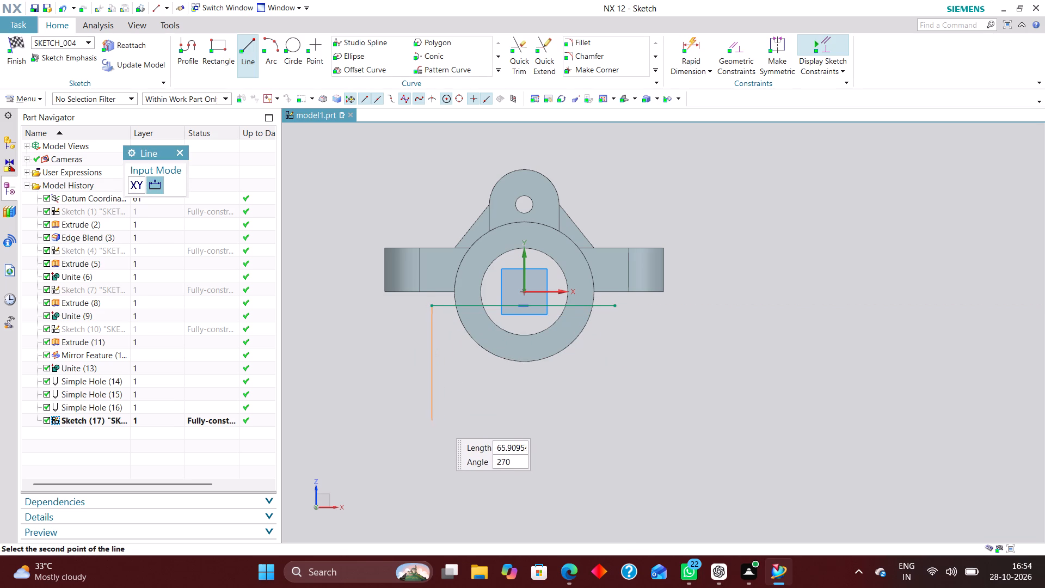
{"action": "left_click", "coordinate": [437, 397]}
{"action": "left_click", "coordinate": [433, 399]}
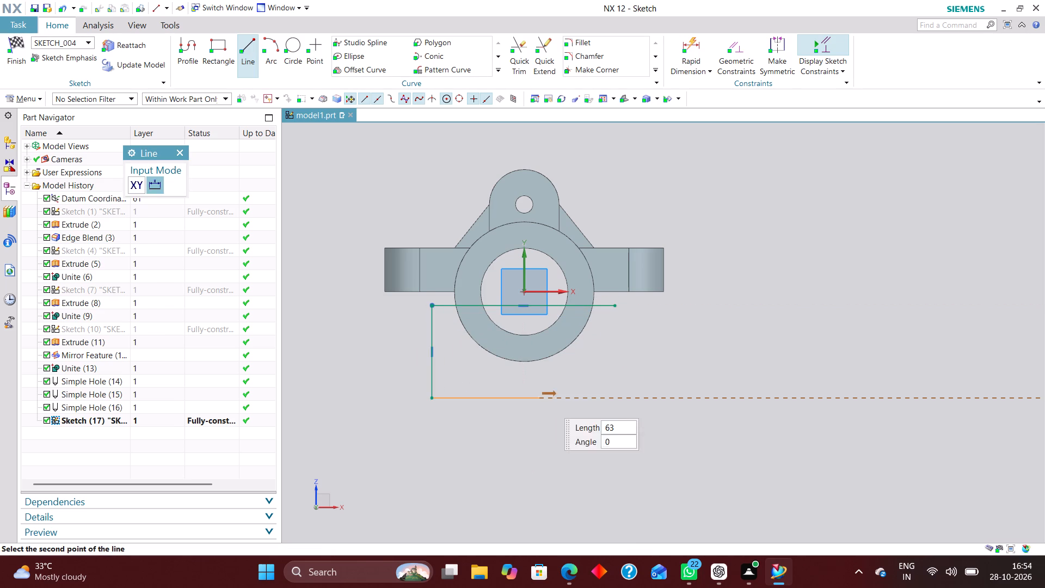
{"action": "left_click", "coordinate": [620, 400]}
{"action": "left_click", "coordinate": [617, 304]}
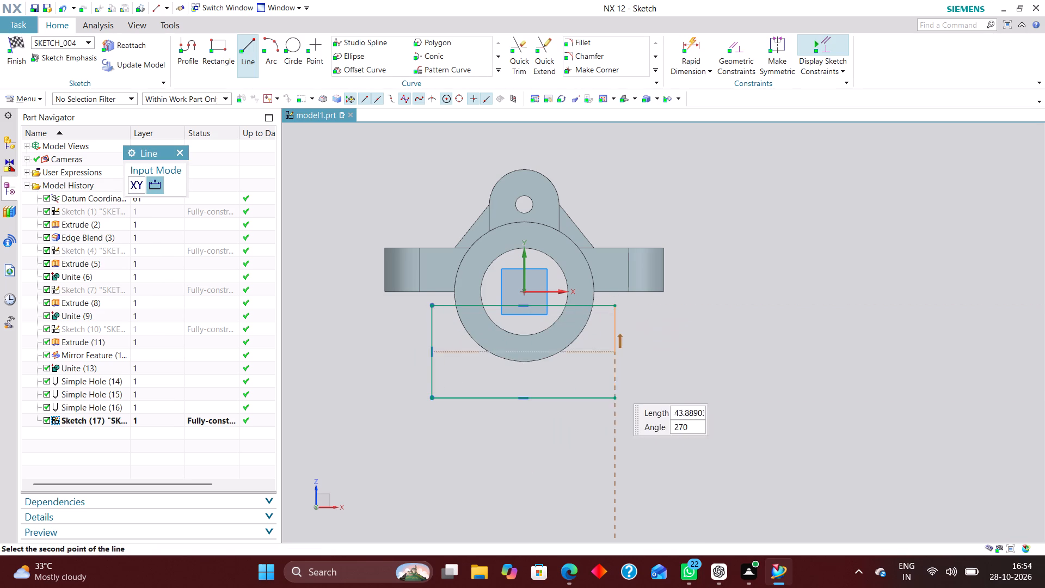
{"action": "left_click", "coordinate": [618, 442]}
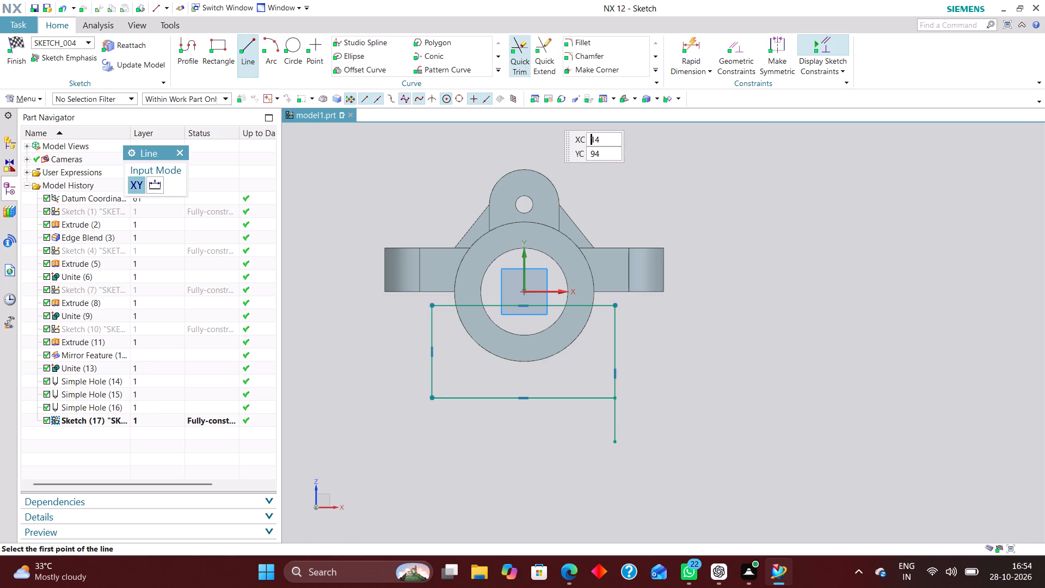
Trim the line segment that overhangs below the rectangle's lower right corner.
{"action": "left_click", "coordinate": [520, 56]}
{"action": "left_click", "coordinate": [617, 437]}
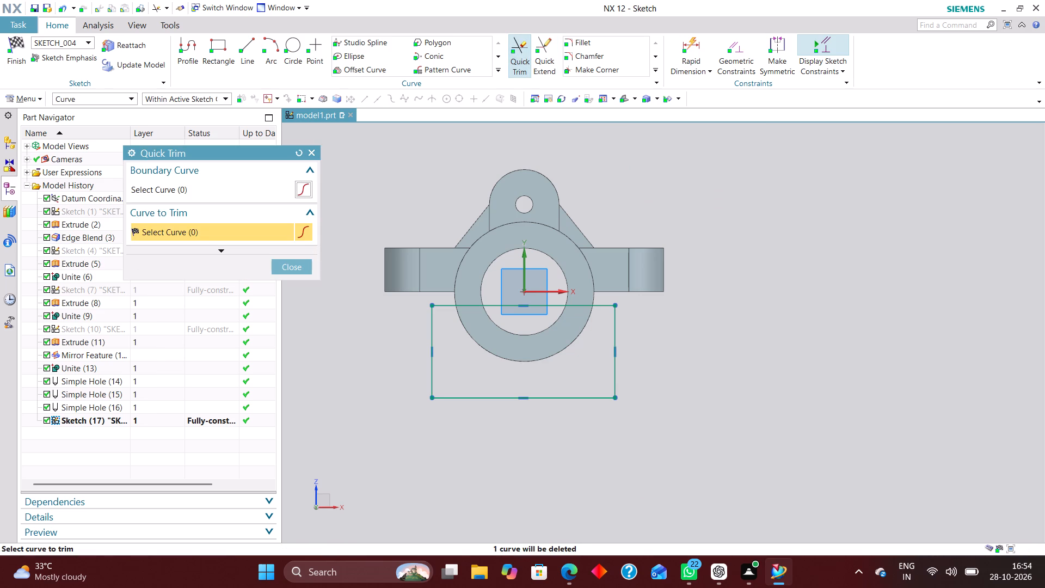
{"action": "left_click", "coordinate": [299, 266]}
Constrain the midpoint of the rectangle's upper edge onto the vertical axis and onto the horizontal axis.
{"action": "left_click", "coordinate": [737, 44]}
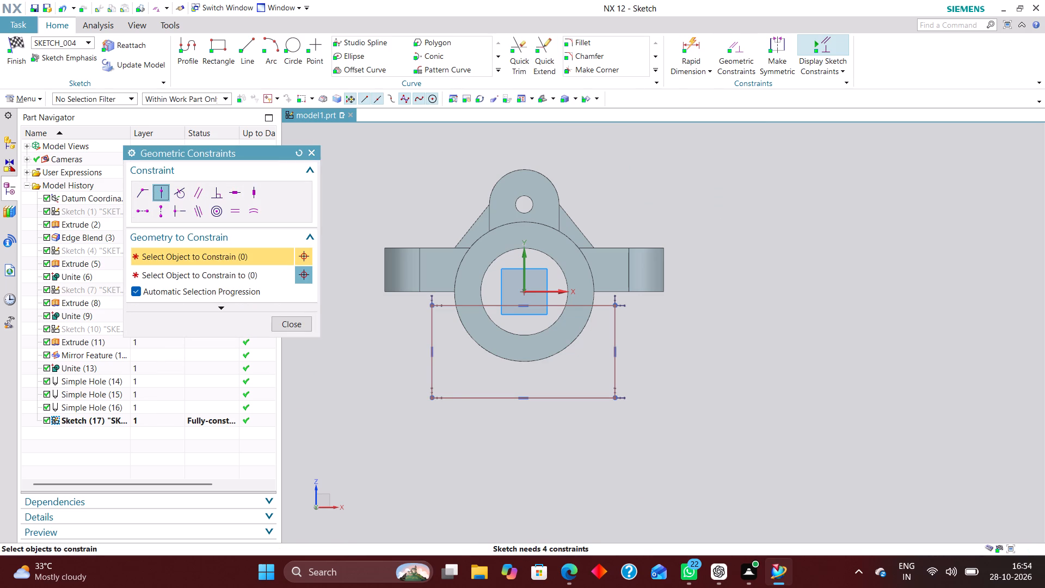
{"action": "left_click", "coordinate": [522, 307]}
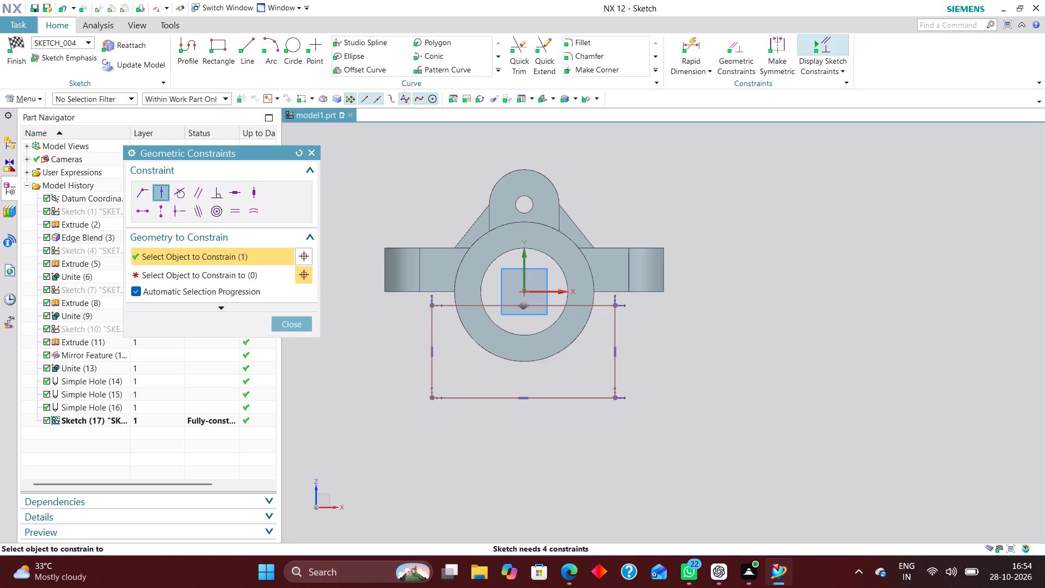
{"action": "left_click", "coordinate": [525, 274]}
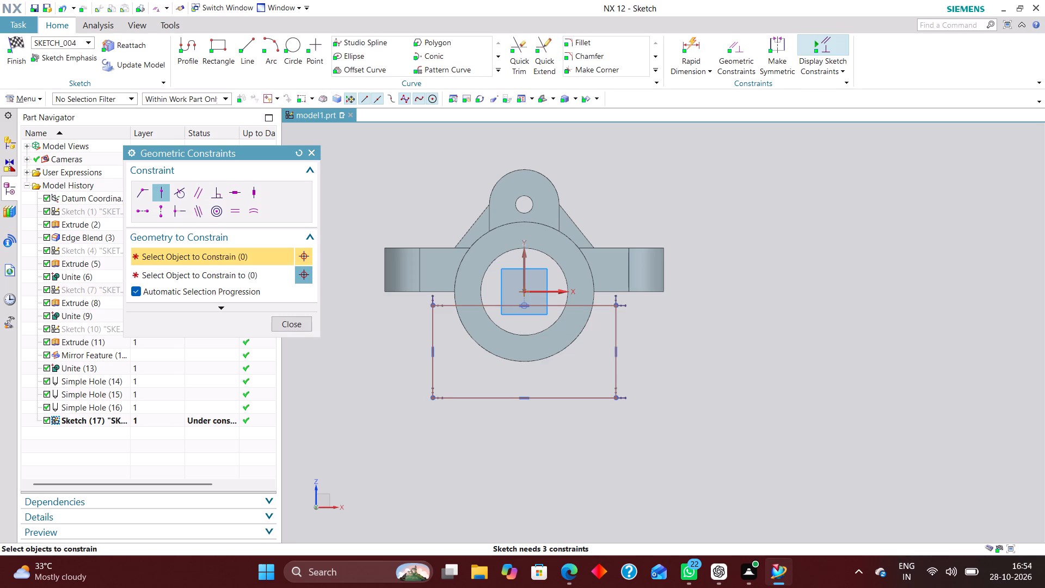
{"action": "left_click", "coordinate": [303, 327]}
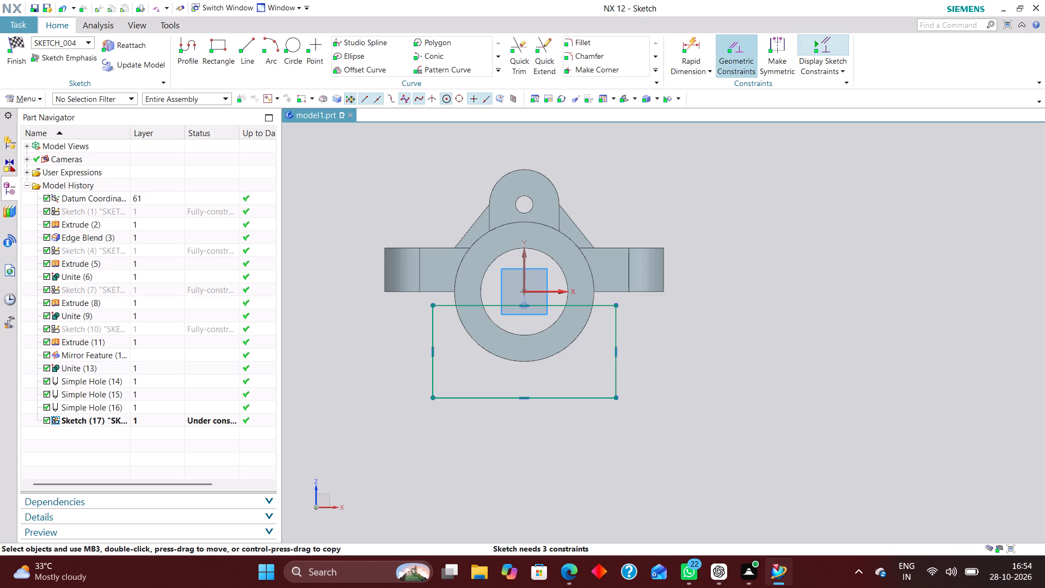
{"action": "left_click", "coordinate": [745, 42]}
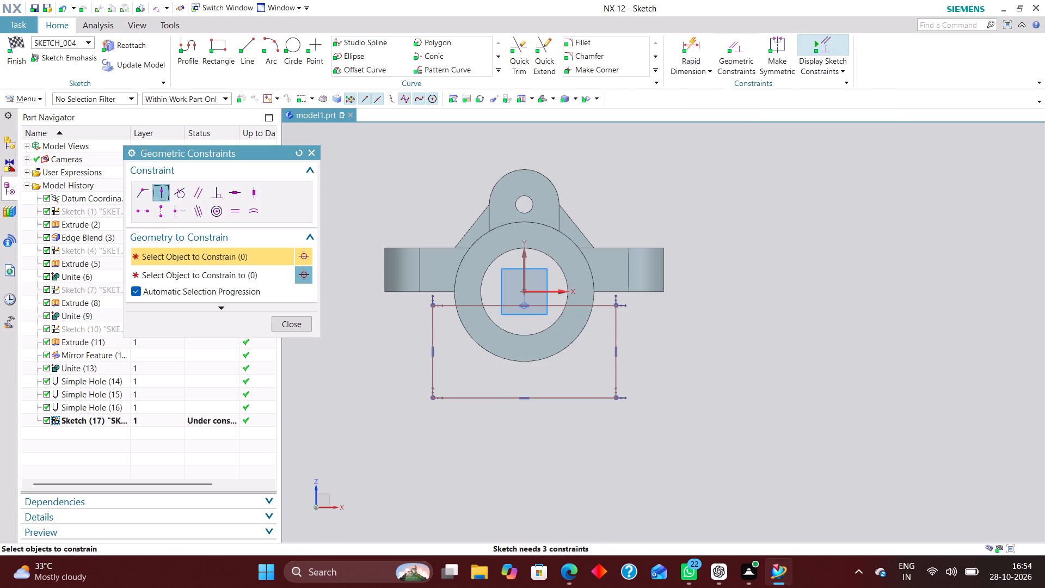
{"action": "left_click", "coordinate": [524, 304]}
{"action": "left_click", "coordinate": [544, 289]}
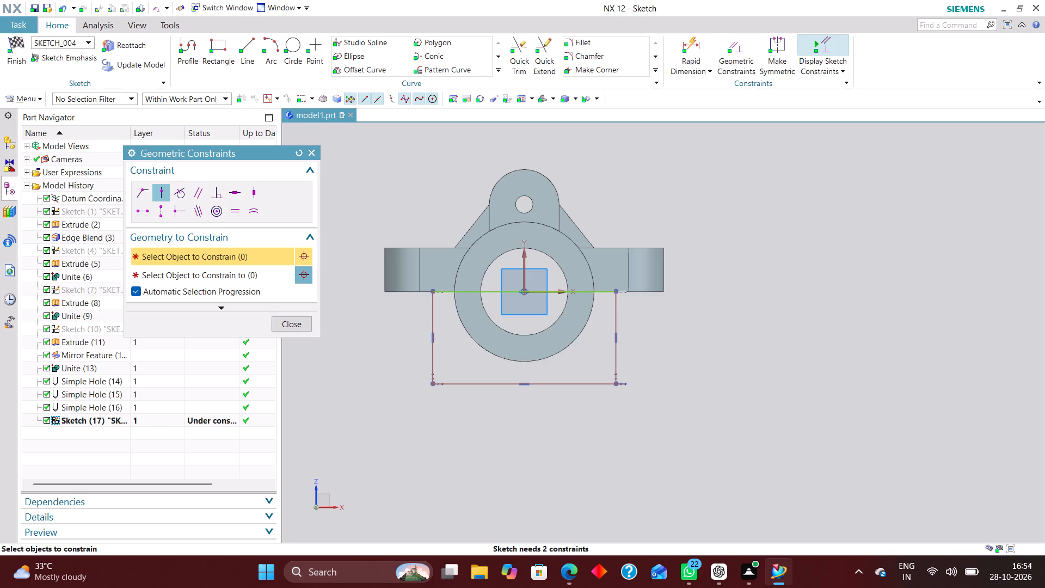
Dimension the rectangle 100 mm wide and 50 mm high, and finish the sketch.
{"action": "left_click", "coordinate": [689, 43]}
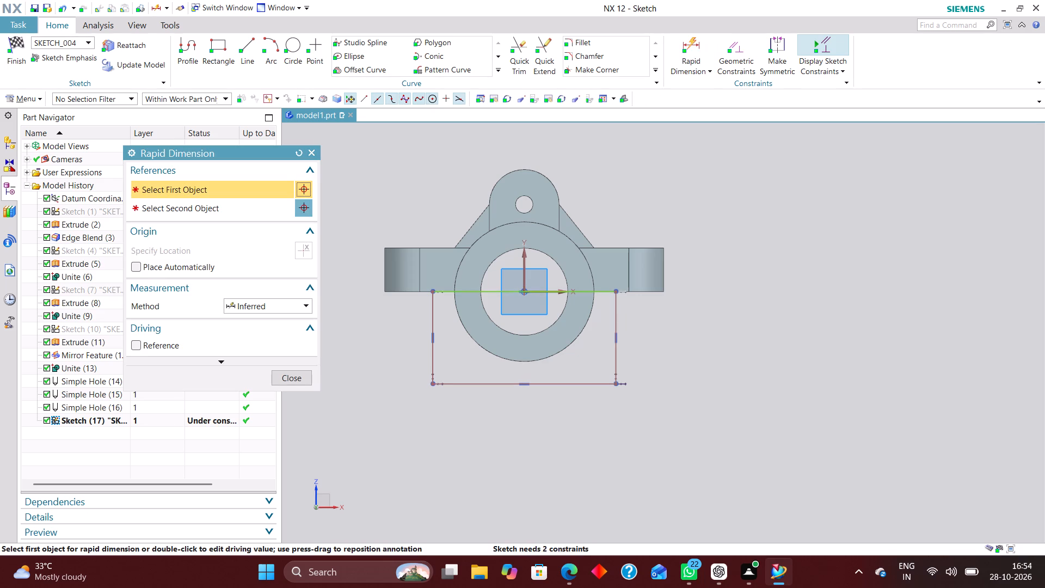
{"action": "left_click", "coordinate": [616, 361]}
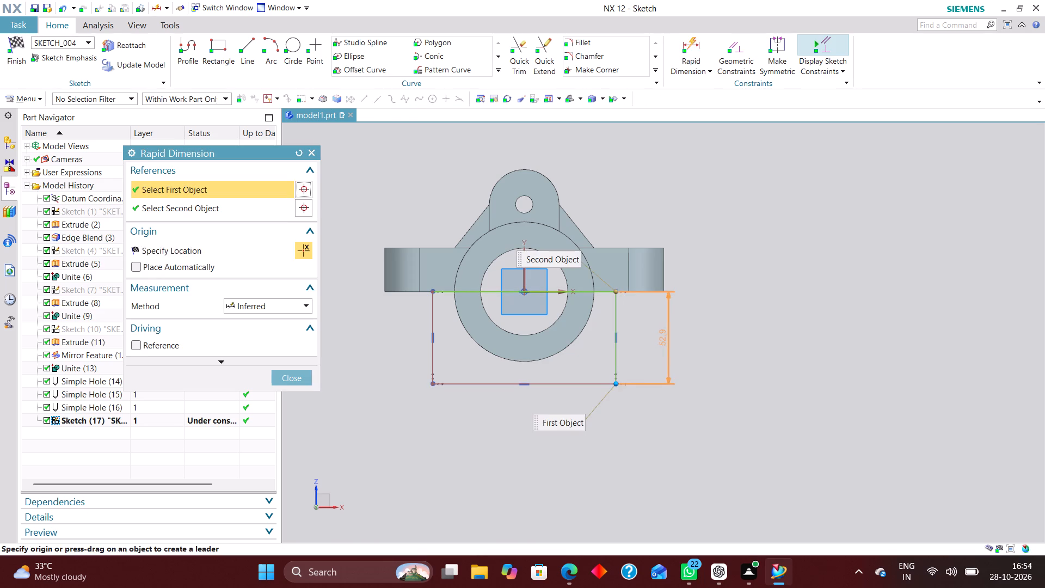
{"action": "left_click", "coordinate": [665, 339]}
{"action": "left_click", "coordinate": [569, 385]}
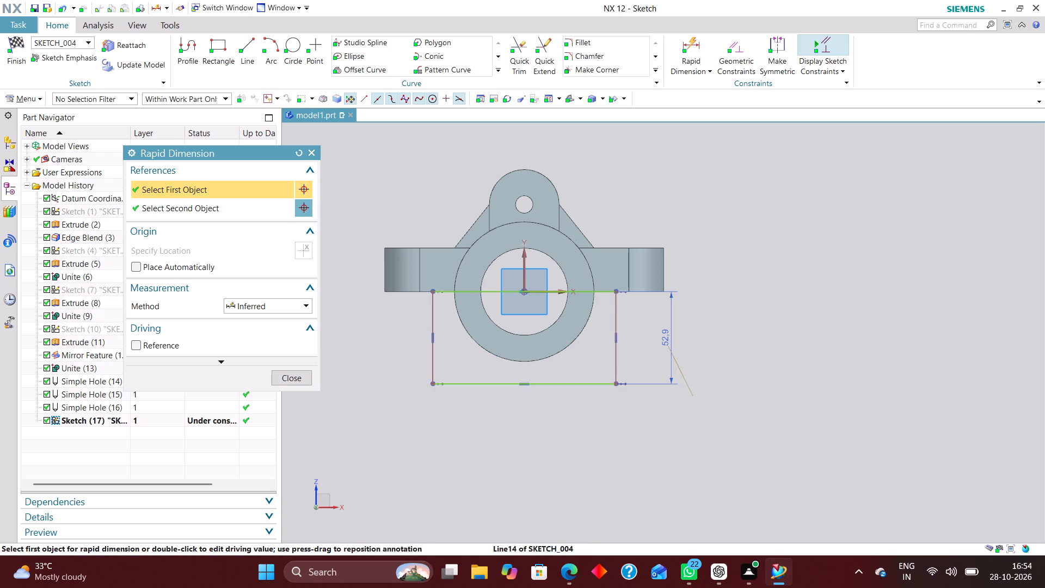
{"action": "left_click", "coordinate": [538, 447]}
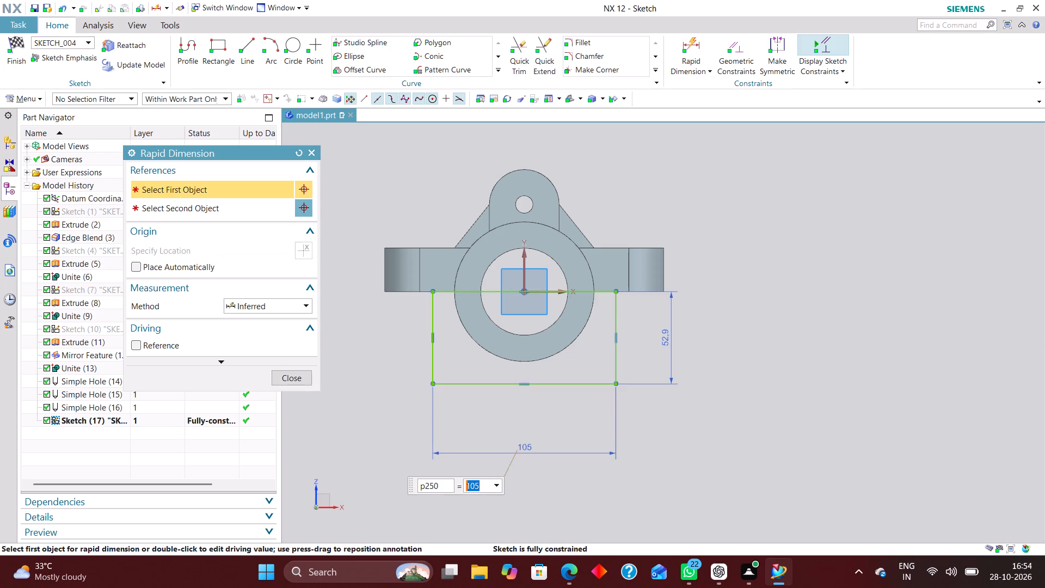
{"action": "type", "text": "100"}
{"action": "key", "text": "Return"}
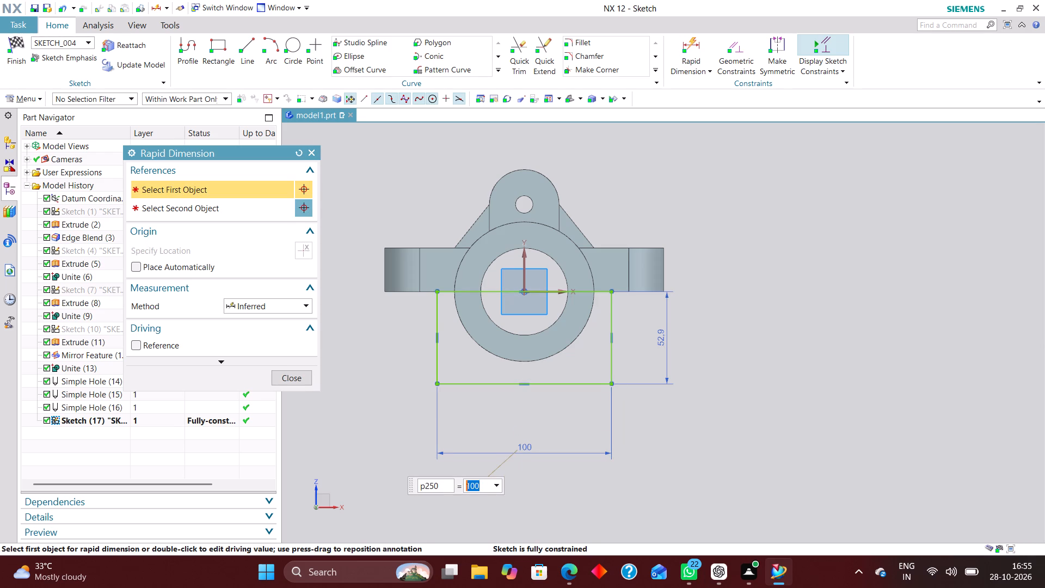
{"action": "double_click", "coordinate": [666, 333]}
{"action": "type", "text": "50"}
{"action": "key", "text": "Return"}
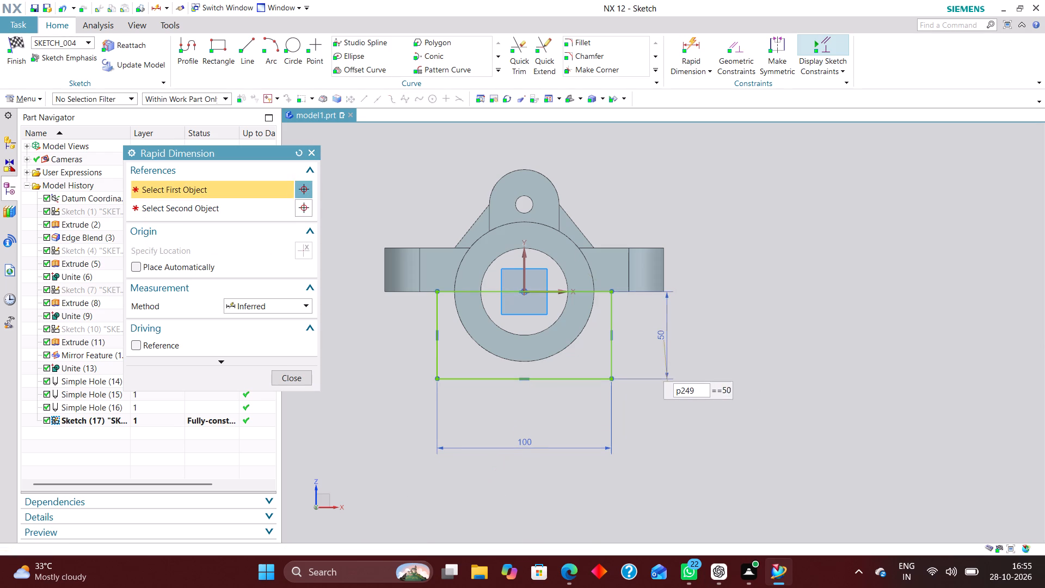
{"action": "left_click", "coordinate": [309, 381]}
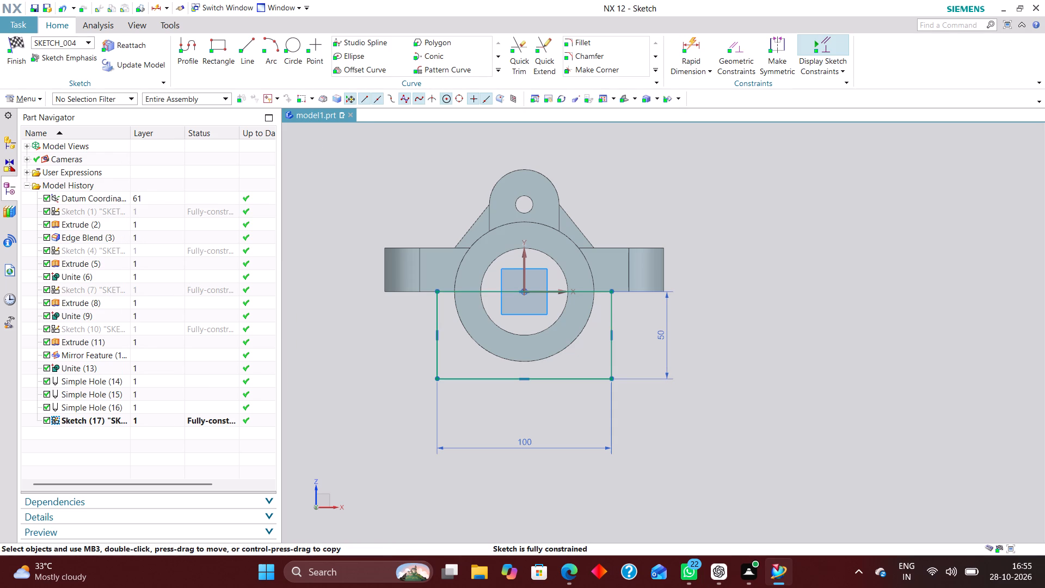
{"action": "left_click", "coordinate": [11, 44]}
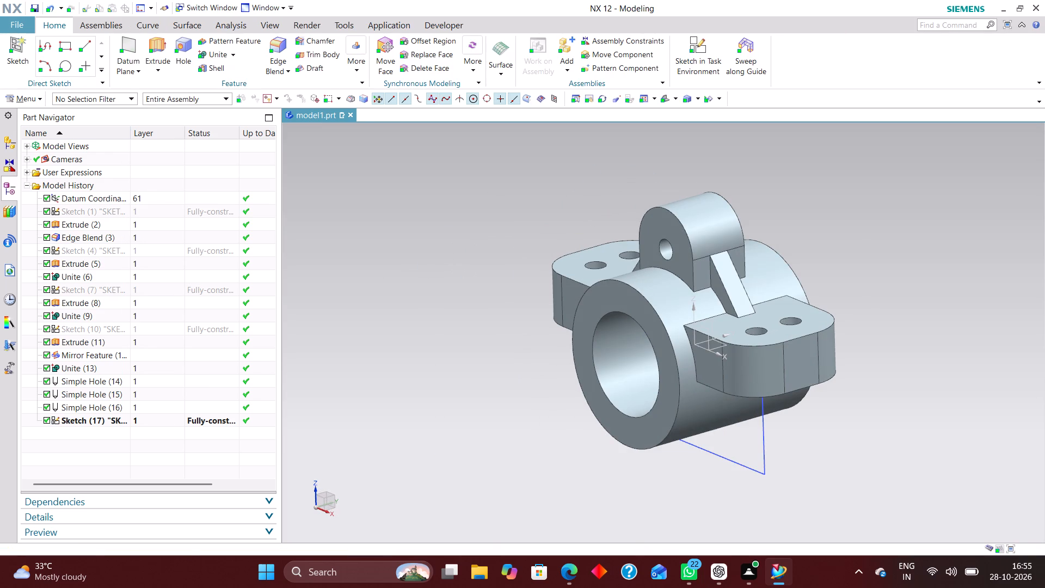
Extrude the rectangle symmetrically by about 59 mm per side as a separate body, spanning the cylinder's full length.
{"action": "left_click", "coordinate": [154, 47]}
{"action": "left_click", "coordinate": [764, 431]}
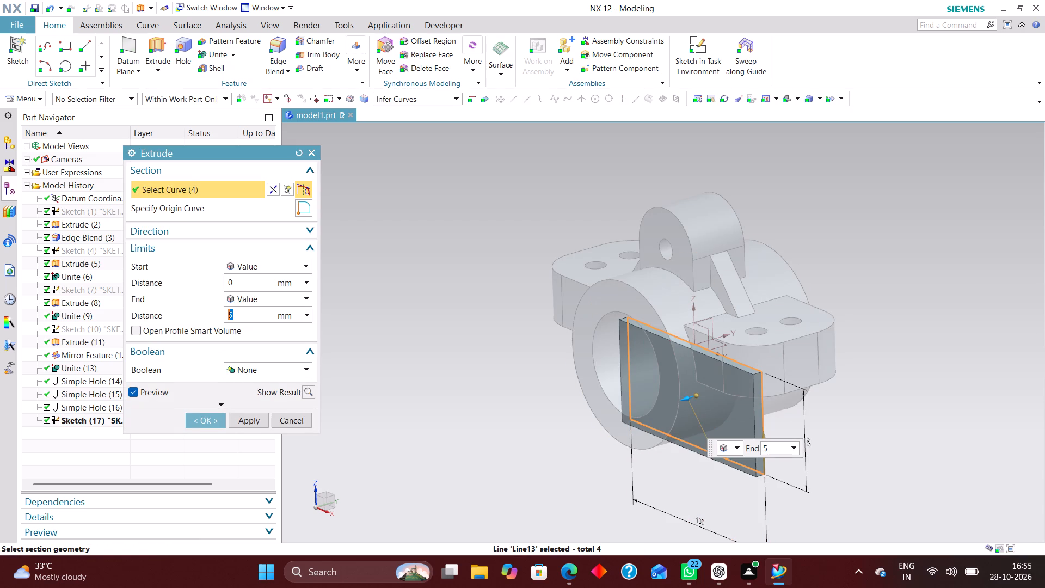
{"action": "left_click", "coordinate": [280, 265]}
{"action": "left_click", "coordinate": [279, 293]}
{"action": "middle_click_drag", "start_coordinate": [483, 350], "coordinate": [474, 350]}
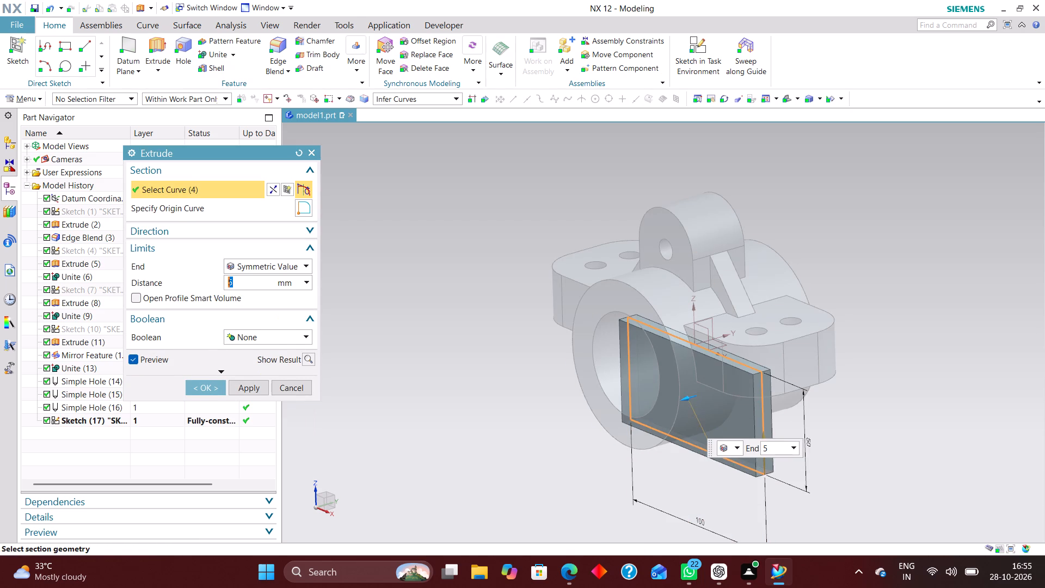
{"action": "middle_click_drag", "start_coordinate": [474, 350], "coordinate": [439, 340]}
{"action": "right_click_drag", "start_coordinate": [802, 268], "coordinate": [693, 252]}
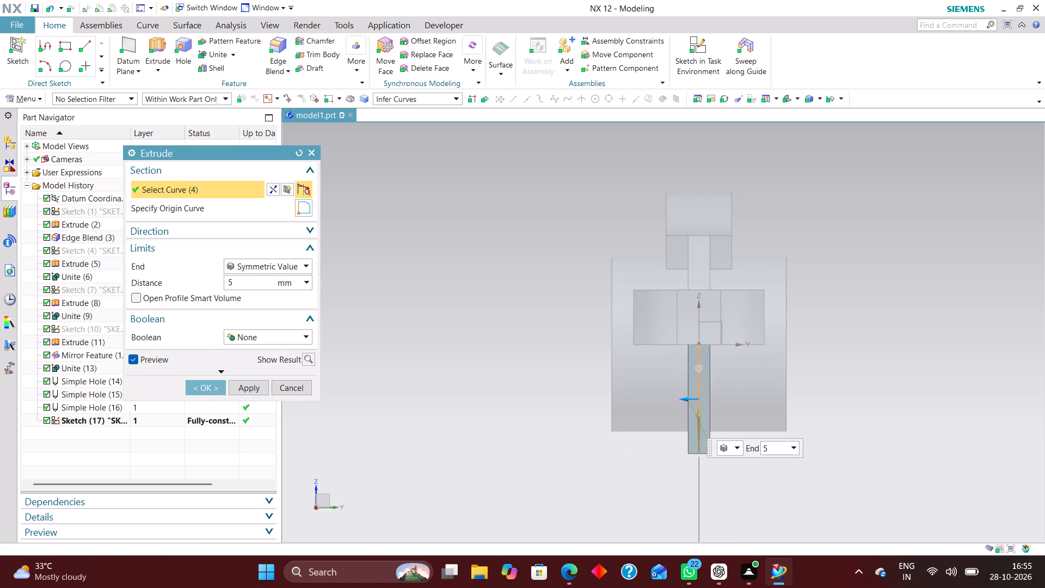
{"action": "left_click_drag", "start_coordinate": [682, 400], "coordinate": [564, 390]}
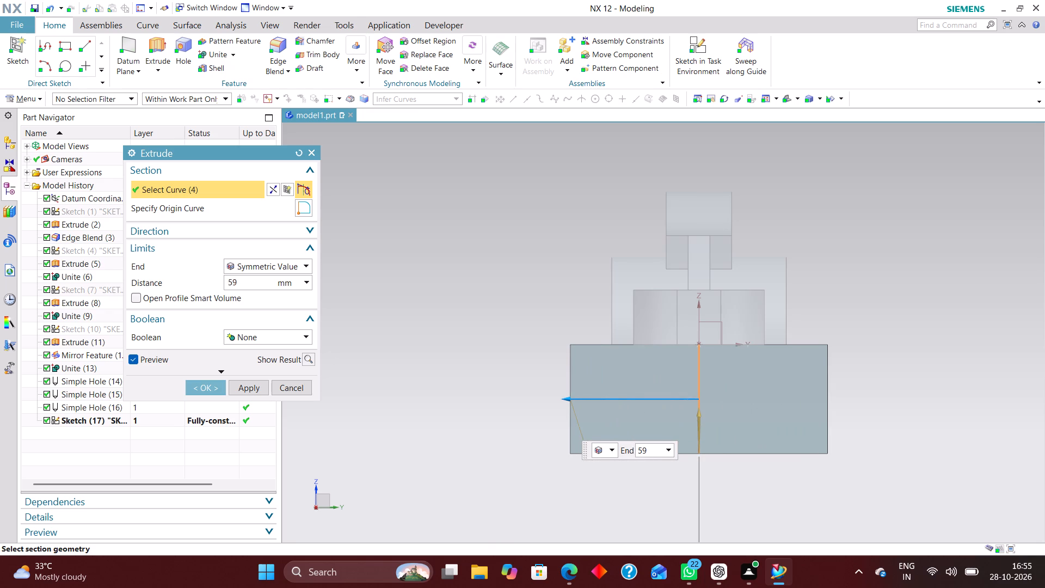
{"action": "left_click_drag", "start_coordinate": [564, 390], "coordinate": [566, 390]}
{"action": "left_click", "coordinate": [211, 390]}
Subtract the extruded block from the bearing body to remove the cylinder's lower half.
{"action": "middle_click_drag", "start_coordinate": [395, 389], "coordinate": [438, 400]}
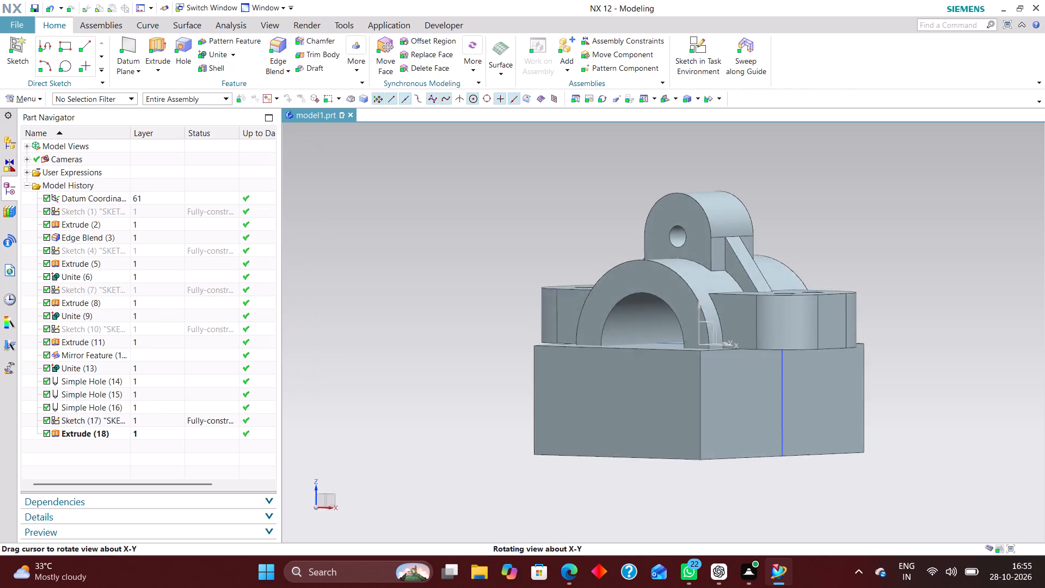
{"action": "middle_click_drag", "start_coordinate": [438, 400], "coordinate": [434, 411]}
{"action": "left_click", "coordinate": [235, 56]}
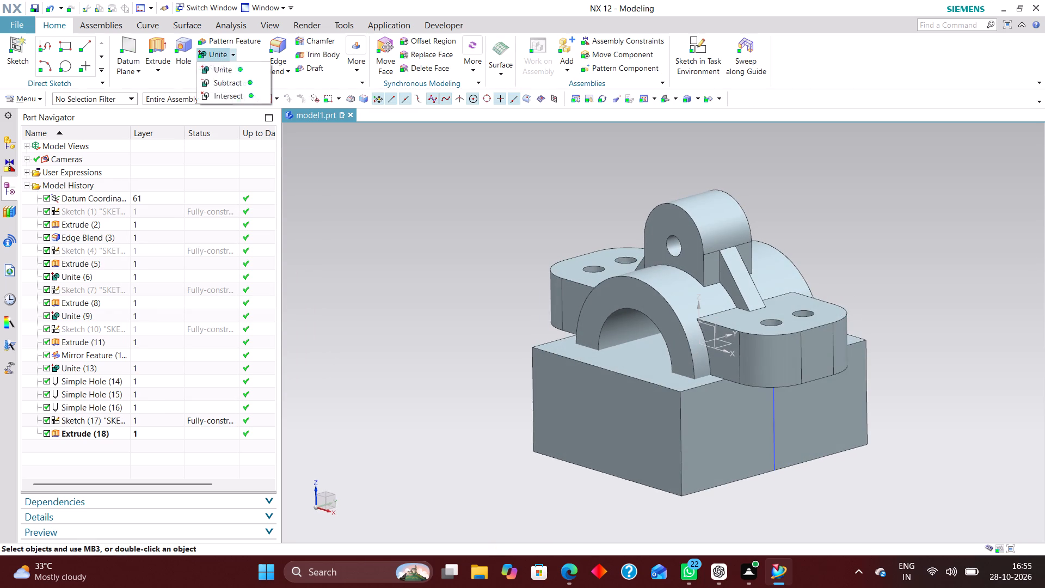
{"action": "left_click", "coordinate": [249, 84]}
{"action": "left_click", "coordinate": [595, 279]}
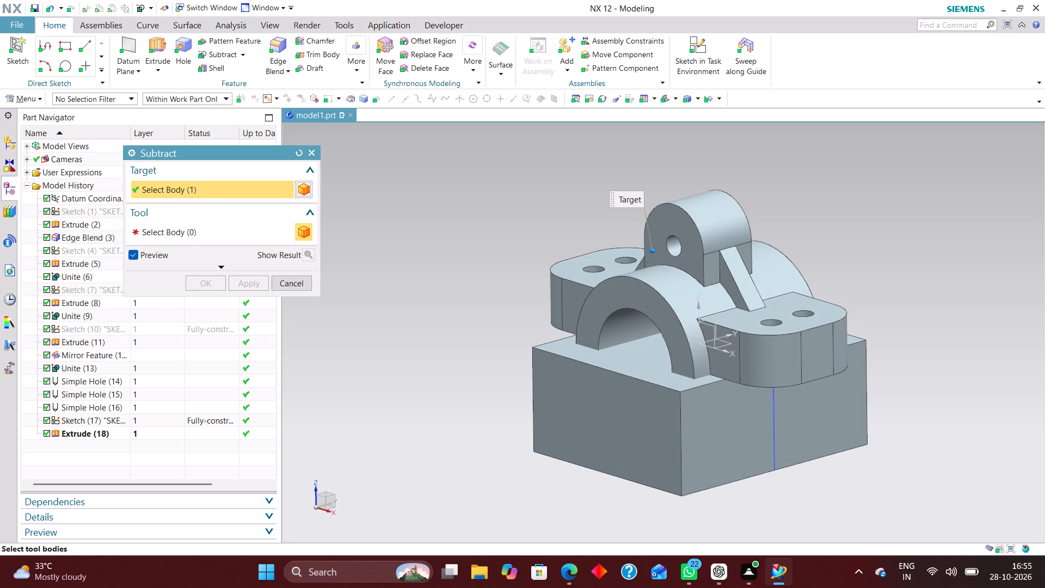
{"action": "left_click", "coordinate": [597, 393]}
{"action": "middle_click_drag", "start_coordinate": [536, 406], "coordinate": [567, 371]}
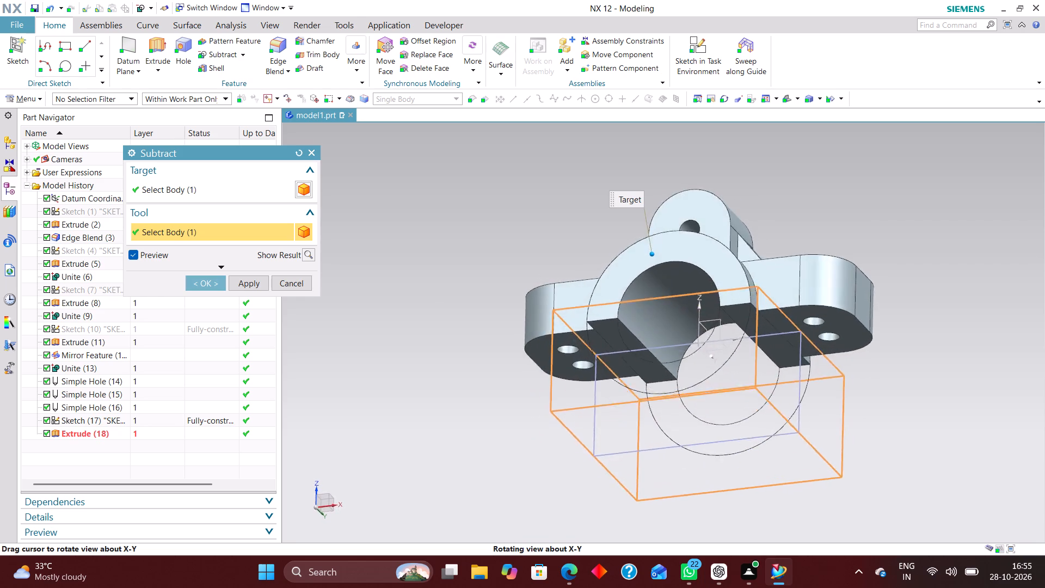
{"action": "middle_click_drag", "start_coordinate": [567, 371], "coordinate": [558, 387]}
{"action": "left_click", "coordinate": [206, 279]}
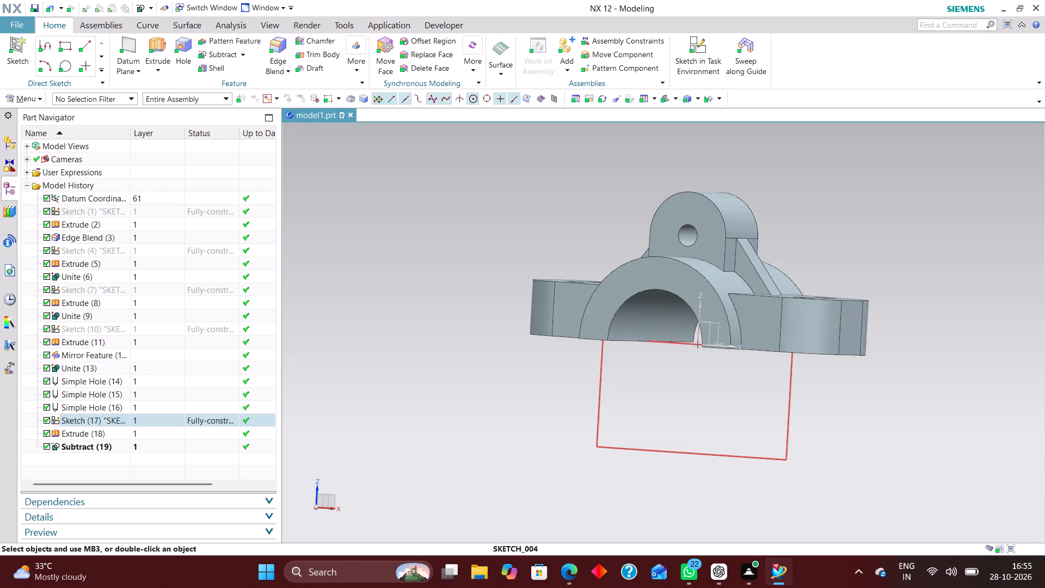
Hide the rectangular sketch below the bearing cap.
{"action": "right_click_drag", "start_coordinate": [601, 390], "coordinate": [596, 411]}
Inspect the bearing cap from below and from the side, and set the isometric view.
{"action": "scroll", "coordinate": [616, 418], "scroll_direction": "up", "scroll_amount": 1}
{"action": "middle_click_drag", "start_coordinate": [616, 418], "coordinate": [644, 407]}
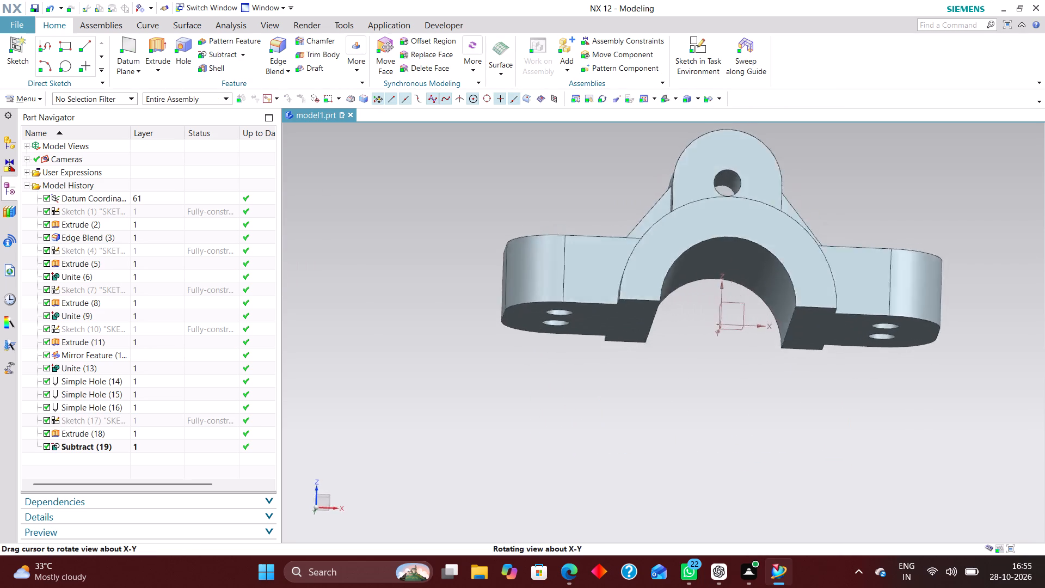
{"action": "middle_click_drag", "start_coordinate": [644, 407], "coordinate": [597, 425]}
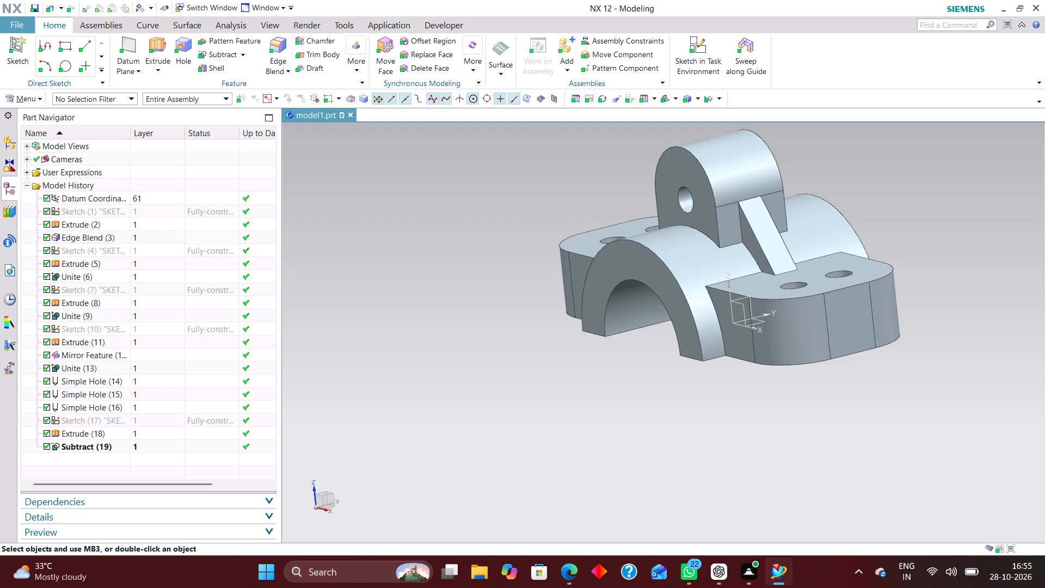
{"action": "key", "text": "End"}
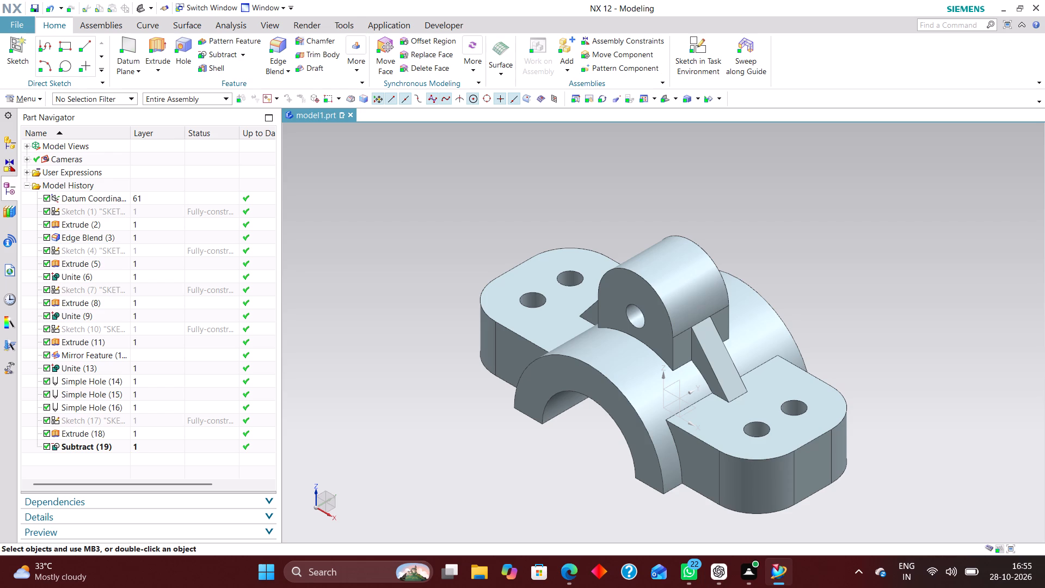
{"action": "scroll", "coordinate": [644, 362], "scroll_direction": "up", "scroll_amount": 4}
{"action": "scroll", "coordinate": [639, 318], "scroll_direction": "down", "scroll_amount": 2}
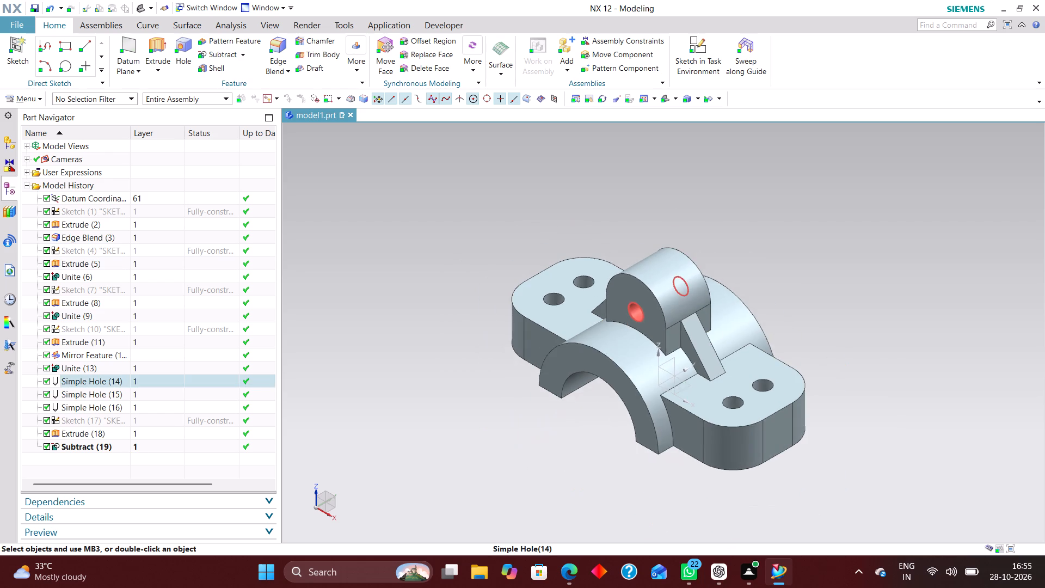
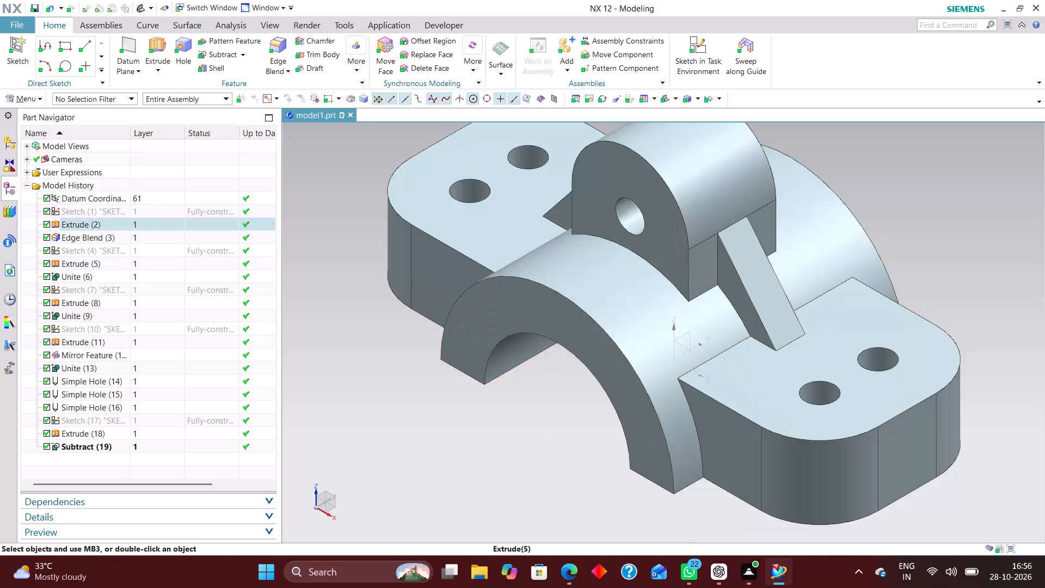
Move the datum coordinate system to layer 220.
{"action": "scroll", "coordinate": [684, 383], "scroll_direction": "down", "scroll_amount": 2}
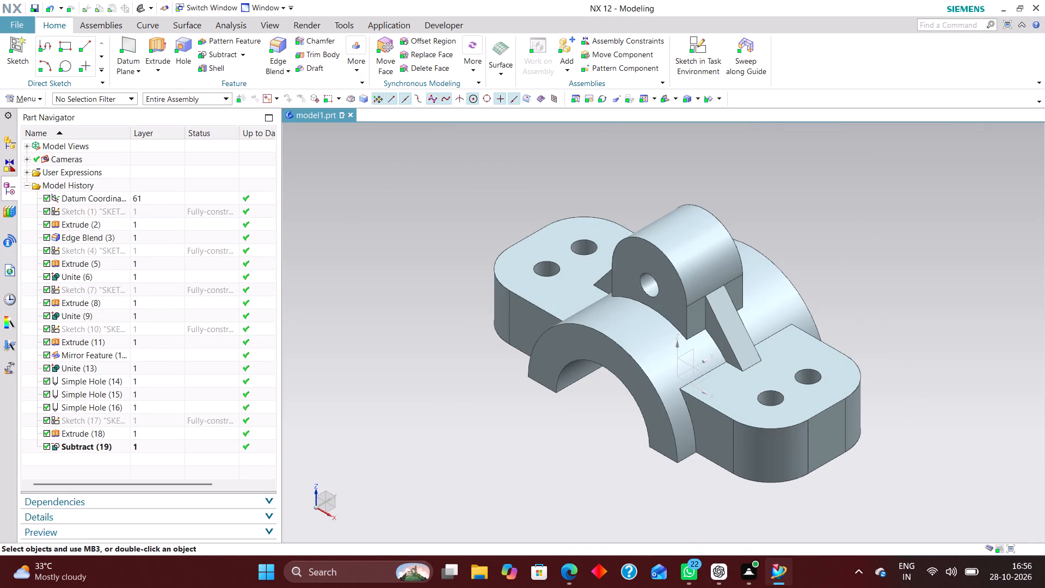
{"action": "scroll", "coordinate": [571, 385], "scroll_direction": "up", "scroll_amount": 2}
{"action": "scroll", "coordinate": [603, 389], "scroll_direction": "down", "scroll_amount": 2}
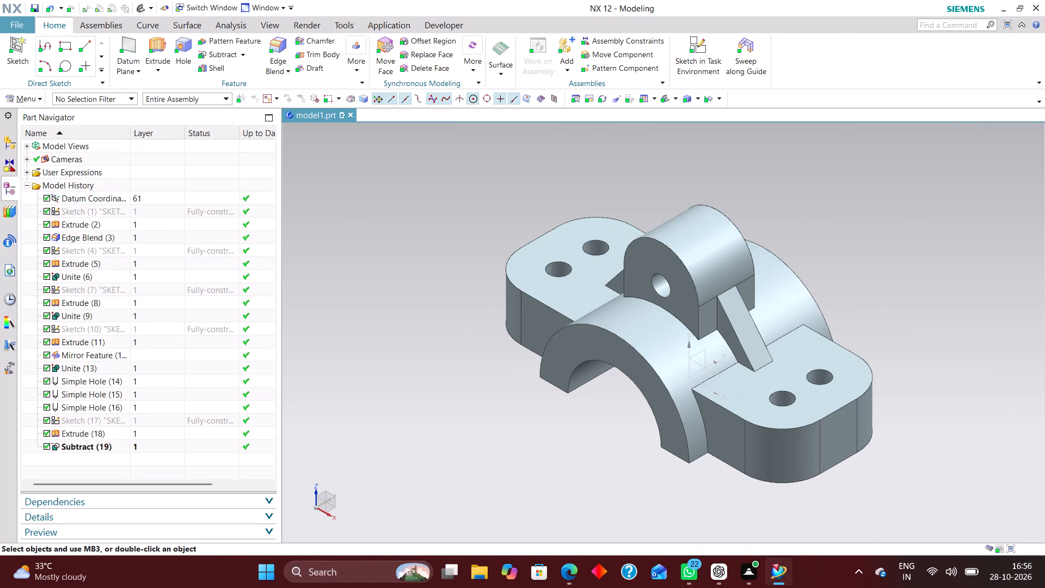
{"action": "left_click", "coordinate": [154, 197]}
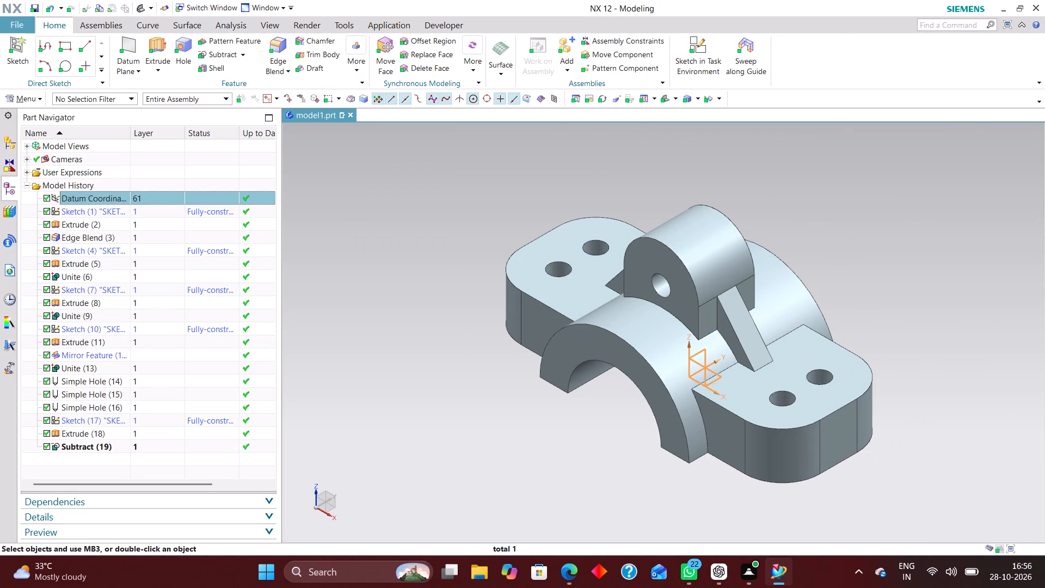
{"action": "key", "text": "ctrl+j"}
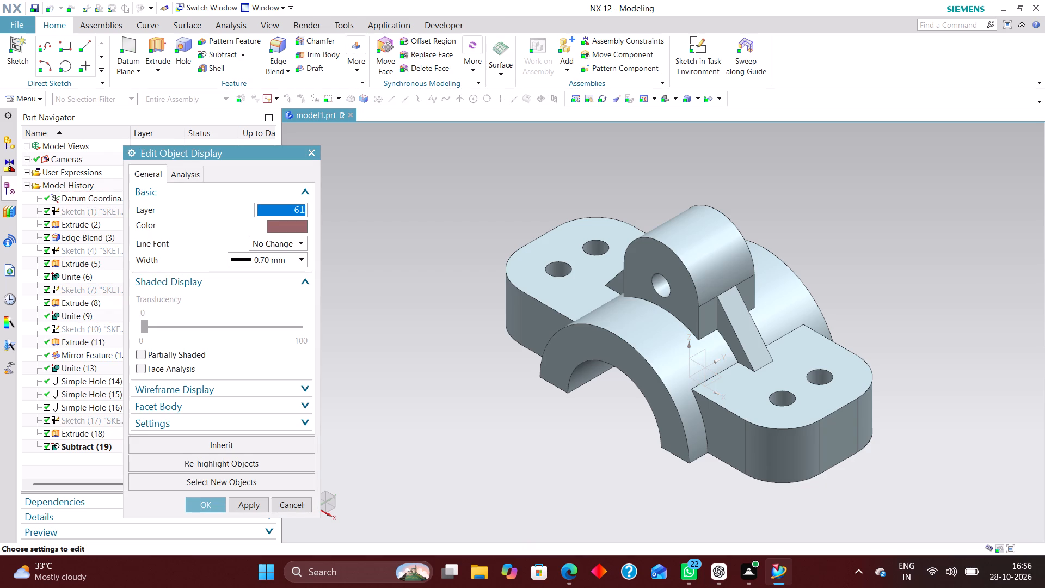
{"action": "type", "text": "220"}
{"action": "key", "text": "Return"}
Move the base's rectangular sketch to layer 11.
{"action": "left_click", "coordinate": [146, 210]}
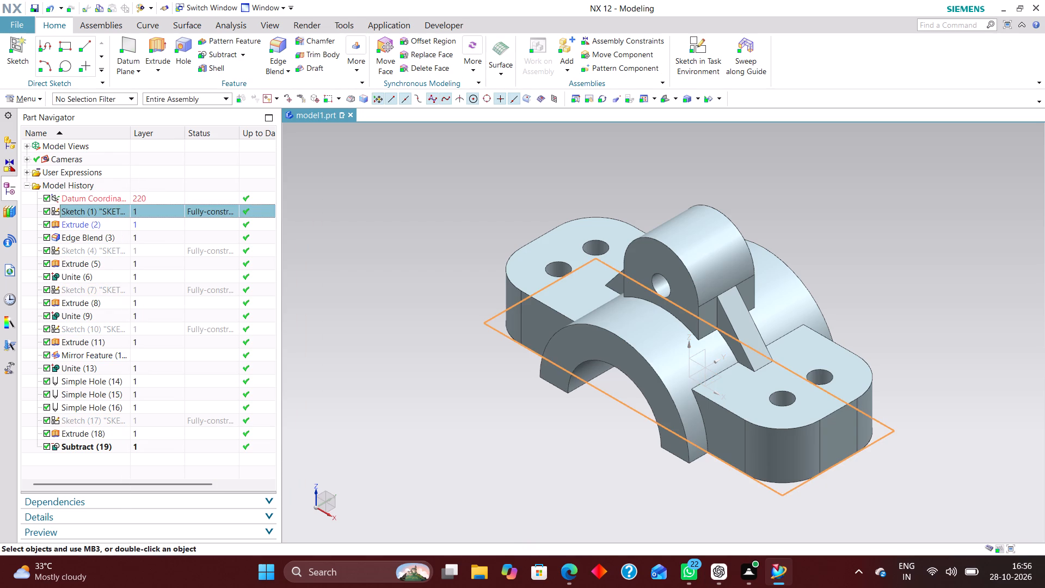
{"action": "key", "text": "ctrl+j"}
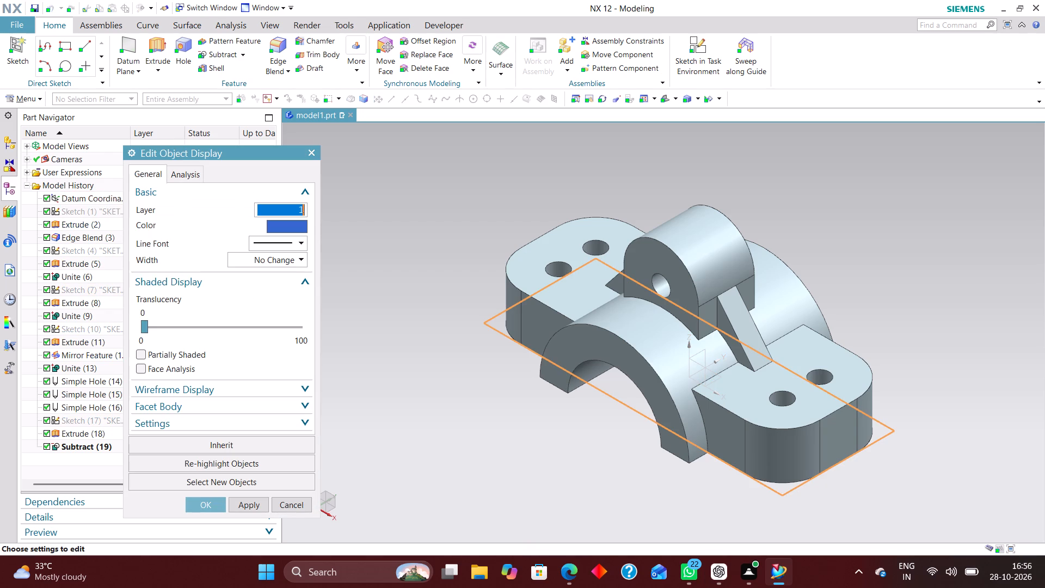
{"action": "type", "text": "11"}
{"action": "key", "text": "Return"}
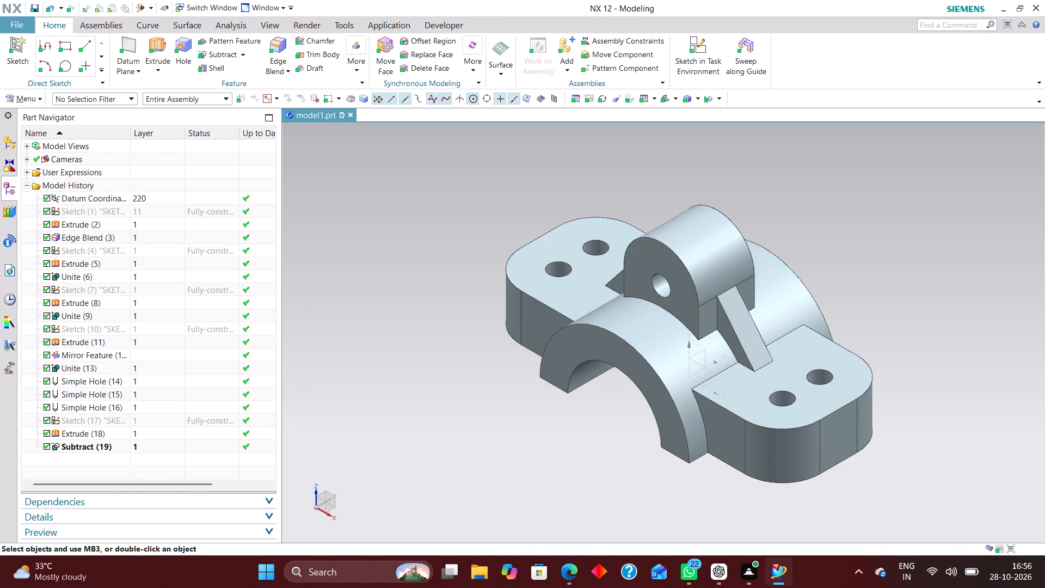
Move the bearing cap's solid body to layer 2.
{"action": "left_click", "coordinate": [144, 218]}
{"action": "key", "text": "ctrl+j"}
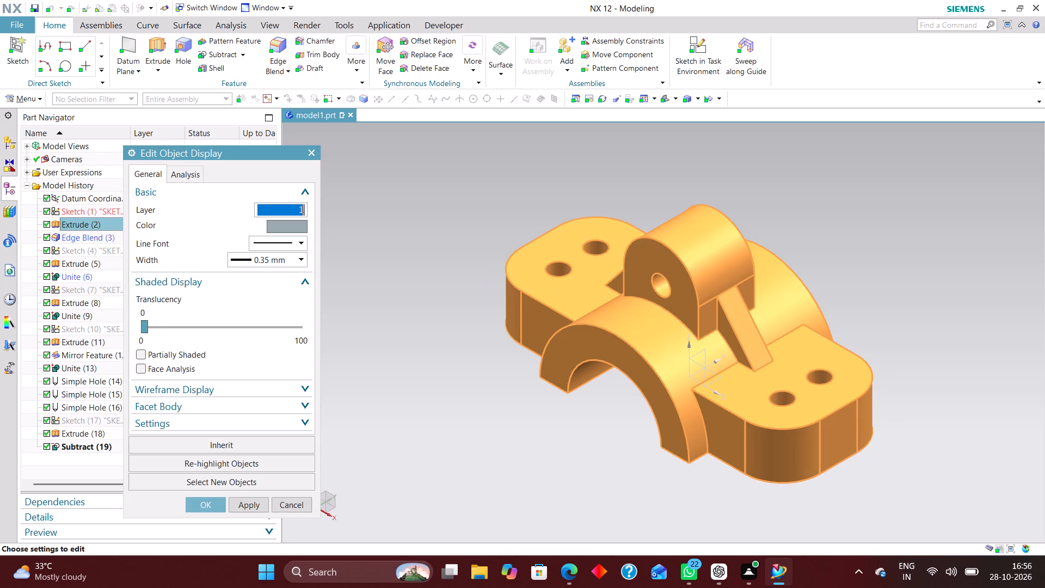
{"action": "key", "text": "2"}
{"action": "key", "text": "Return"}
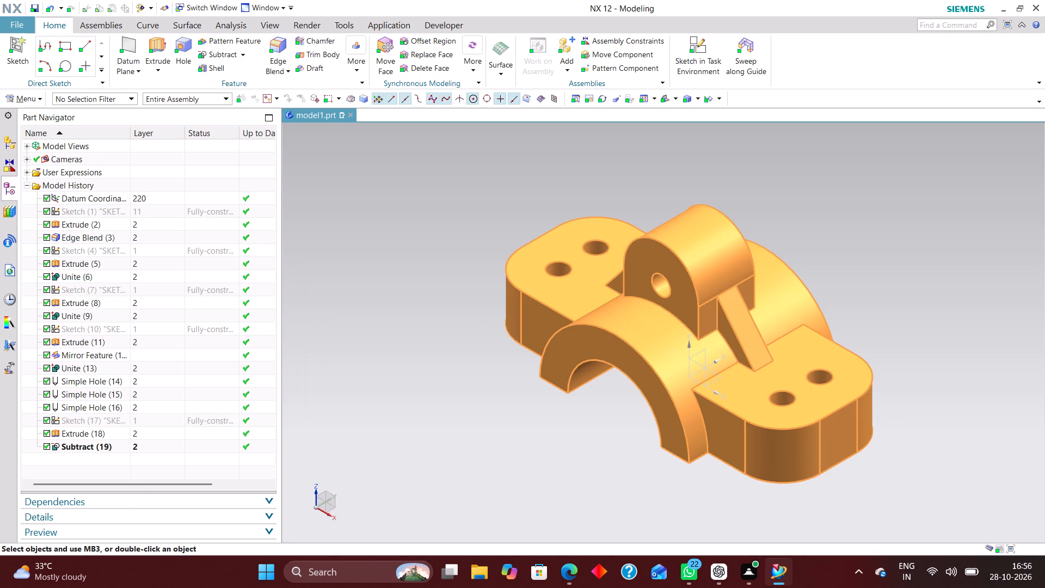
Move the cylinder's circle sketch to layer 12 and the boss profile sketch to layer 13.
{"action": "left_click", "coordinate": [151, 251]}
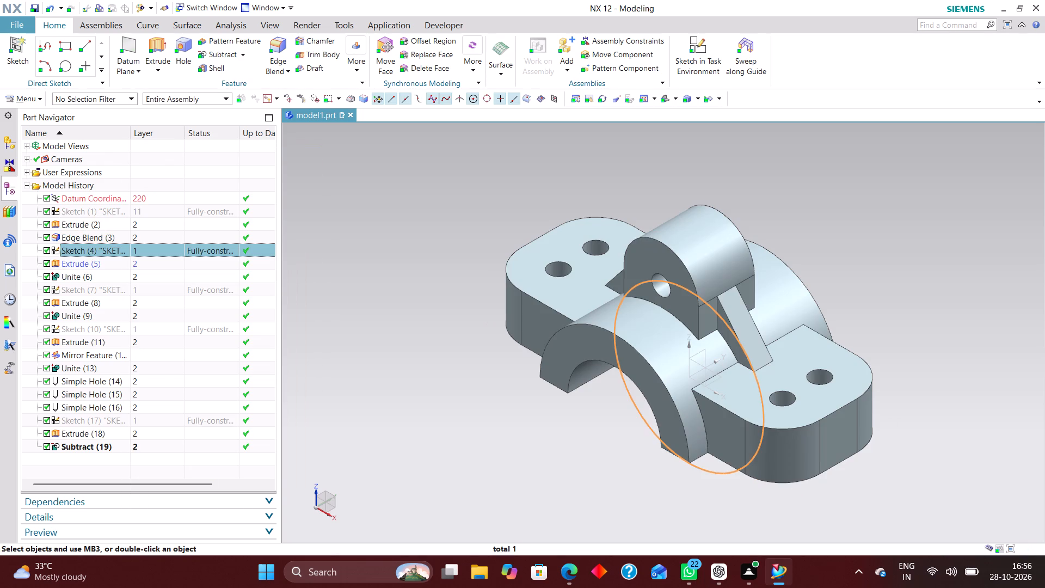
{"action": "key", "text": "ctrl+j"}
{"action": "type", "text": "12"}
{"action": "key", "text": "Return"}
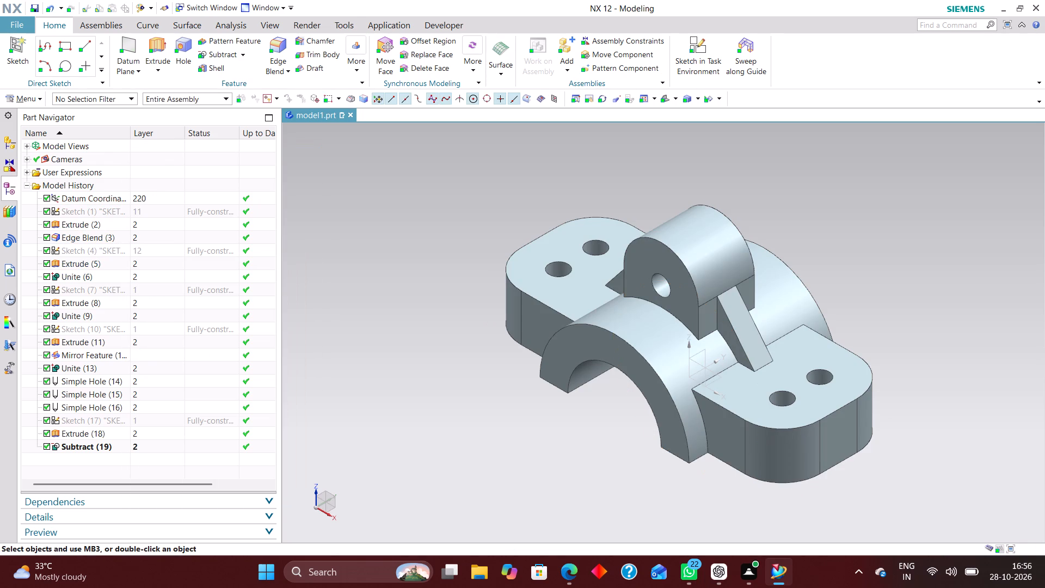
{"action": "left_click", "coordinate": [155, 289]}
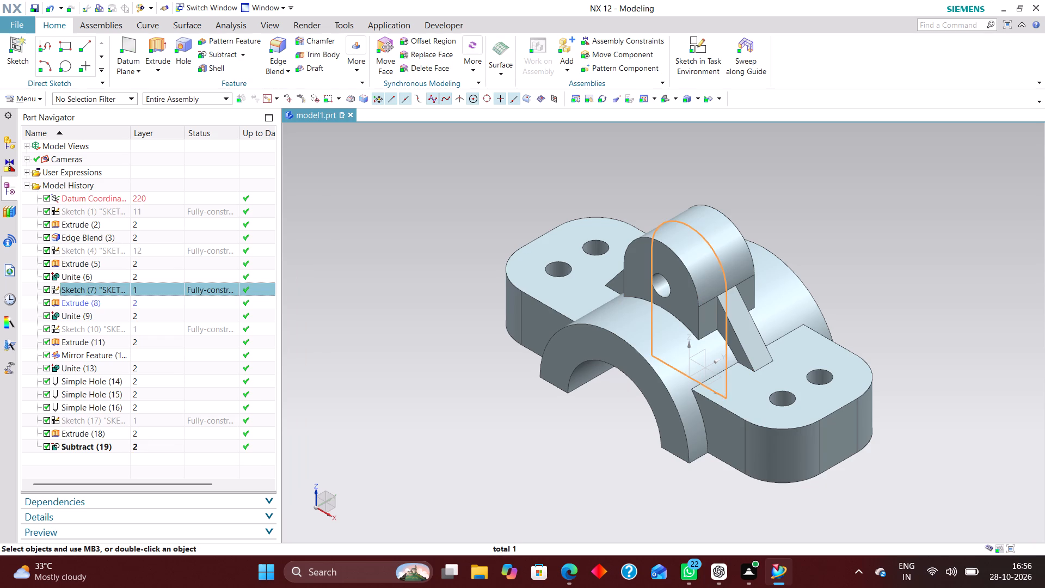
{"action": "key", "text": "ctrl+j"}
{"action": "type", "text": "13"}
{"action": "key", "text": "Return"}
Move the triangular rib sketch to layer 14 and the lower cut's rectangular sketch to layer 15.
{"action": "left_click", "coordinate": [159, 328]}
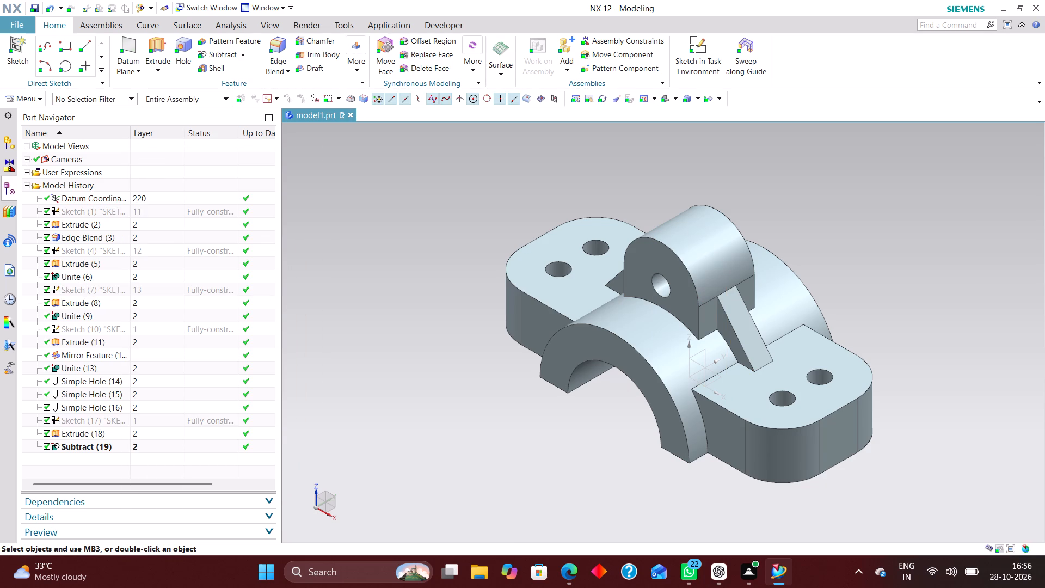
{"action": "key", "text": "ctrl+j"}
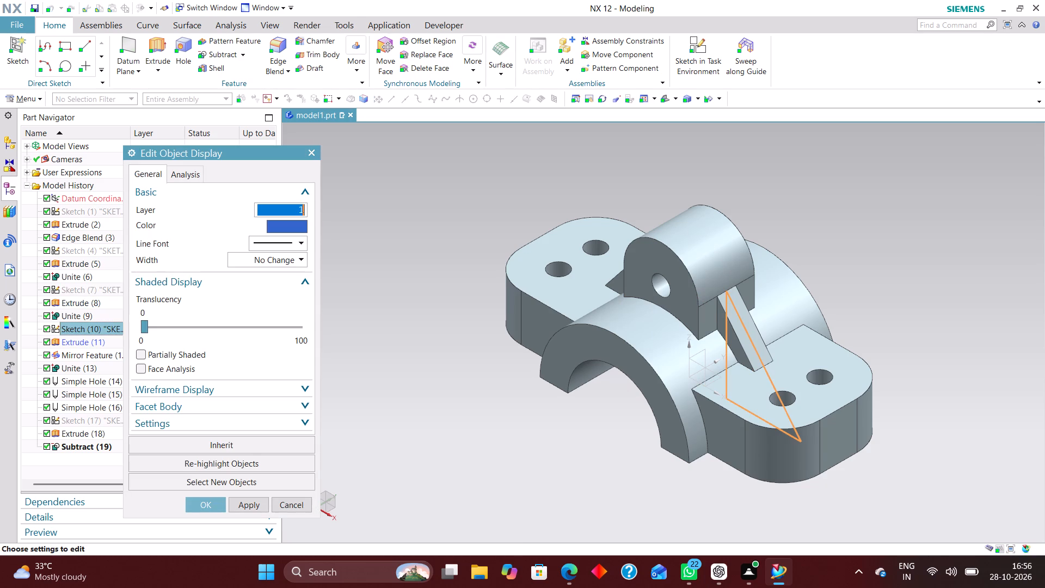
{"action": "type", "text": "14"}
{"action": "key", "text": "Return"}
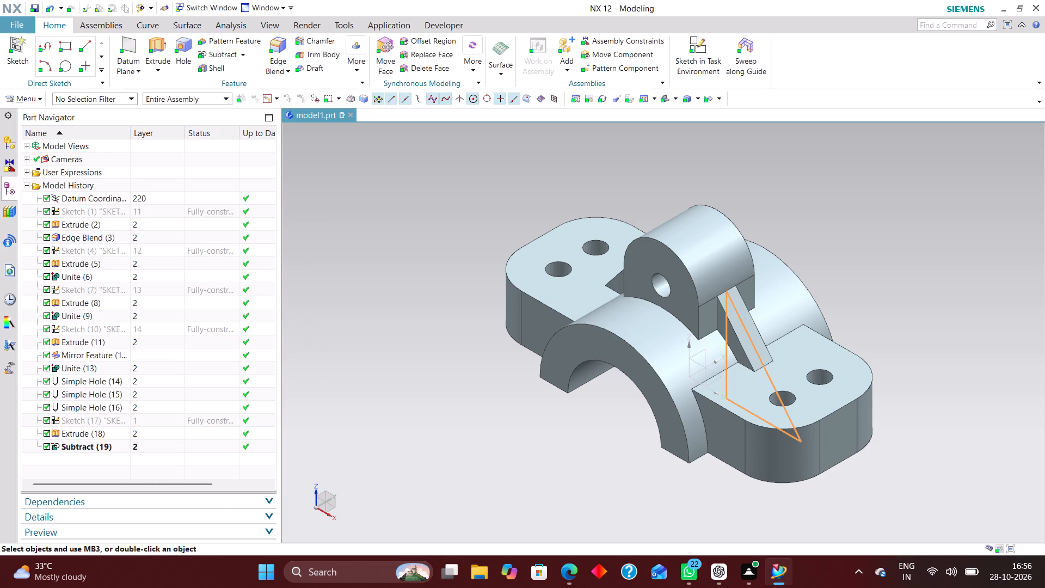
{"action": "scroll", "coordinate": [151, 378], "scroll_direction": "down", "scroll_amount": 1}
{"action": "left_click", "coordinate": [152, 419]}
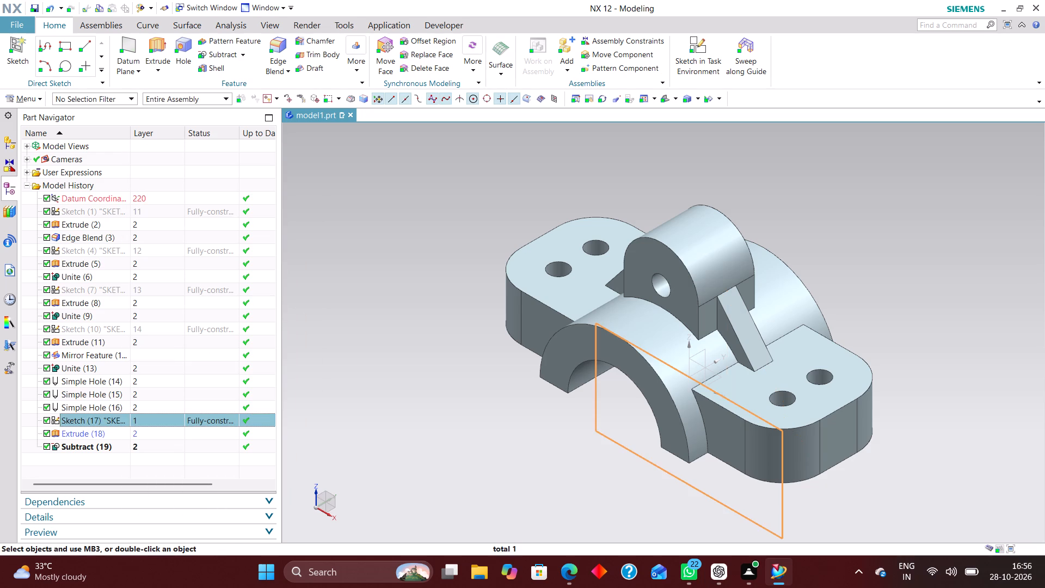
{"action": "key", "text": "ctrl+j"}
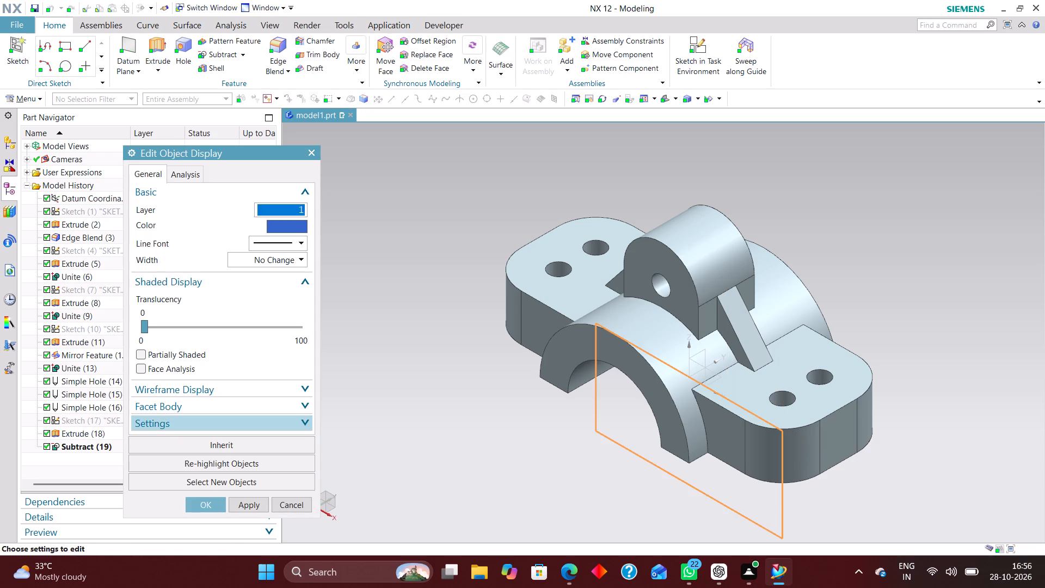
{"action": "type", "text": "15"}
{"action": "key", "text": "Return"}
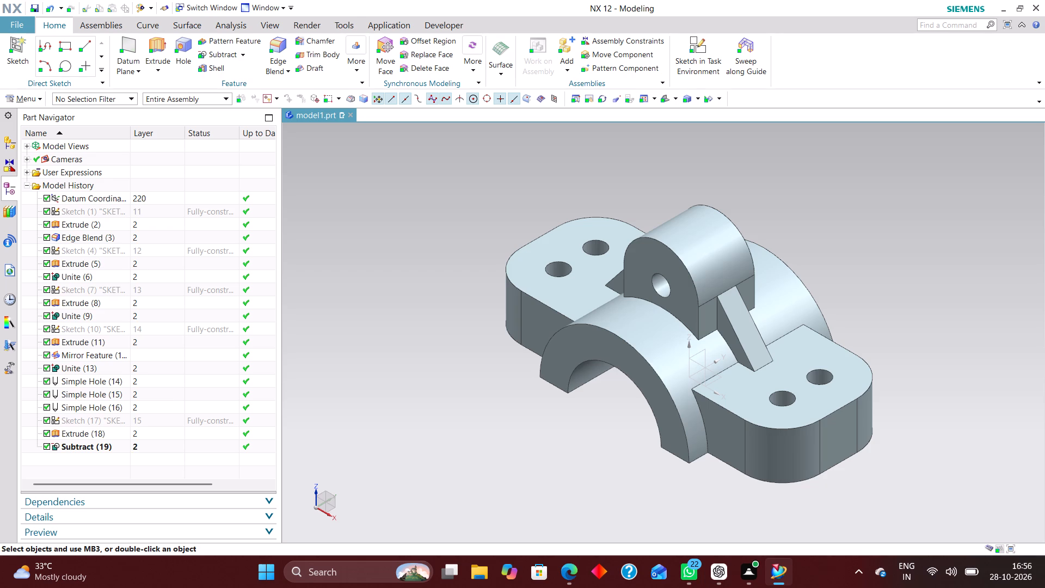
Assign the library material Steel to the bearing cap's solid body.
{"action": "middle_click_drag", "start_coordinate": [570, 411], "coordinate": [589, 371]}
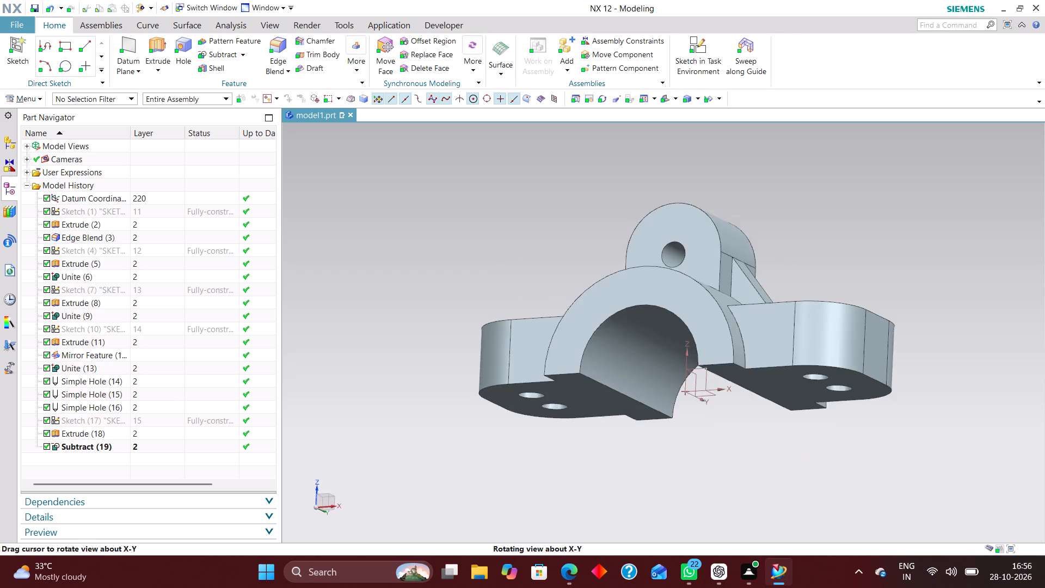
{"action": "middle_click_drag", "start_coordinate": [589, 371], "coordinate": [574, 396]}
{"action": "left_click", "coordinate": [41, 99]}
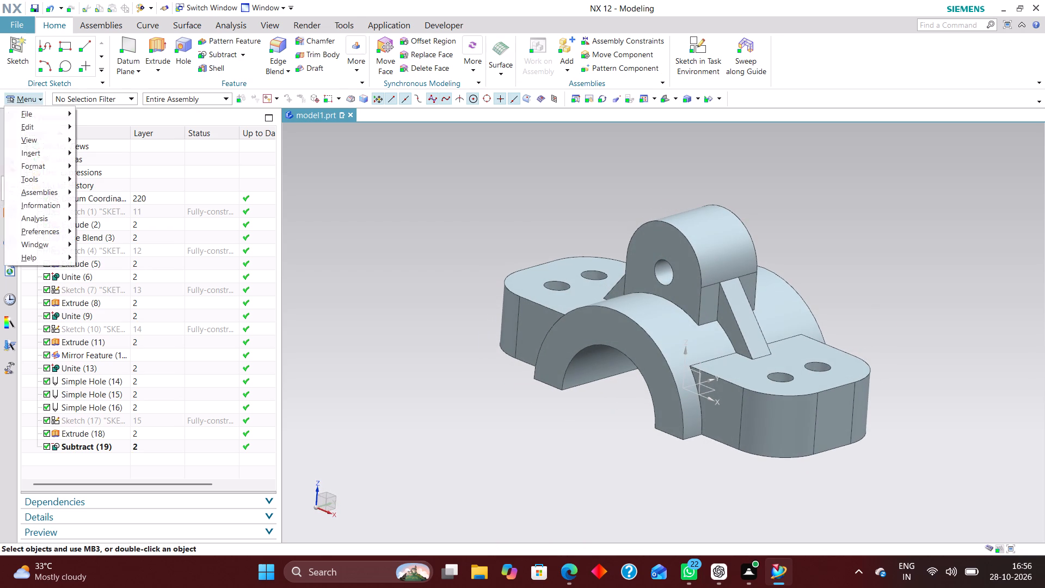
{"action": "left_click", "coordinate": [41, 177]}
{"action": "left_click", "coordinate": [146, 95]}
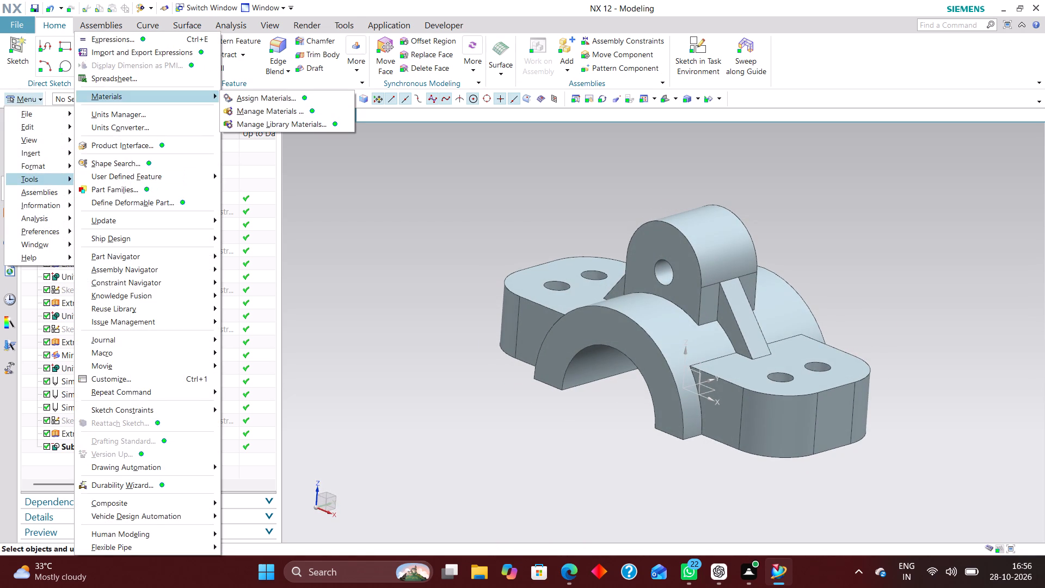
{"action": "left_click", "coordinate": [271, 99]}
{"action": "scroll", "coordinate": [202, 374], "scroll_direction": "down", "scroll_amount": 2}
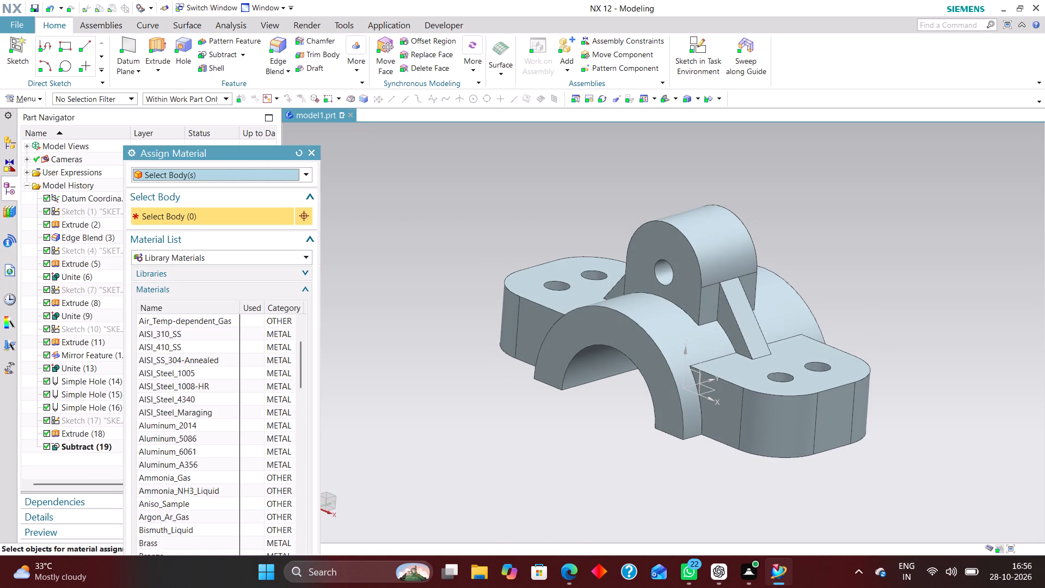
{"action": "scroll", "coordinate": [200, 374], "scroll_direction": "down", "scroll_amount": 3}
{"action": "left_click_drag", "start_coordinate": [243, 149], "coordinate": [233, 54]}
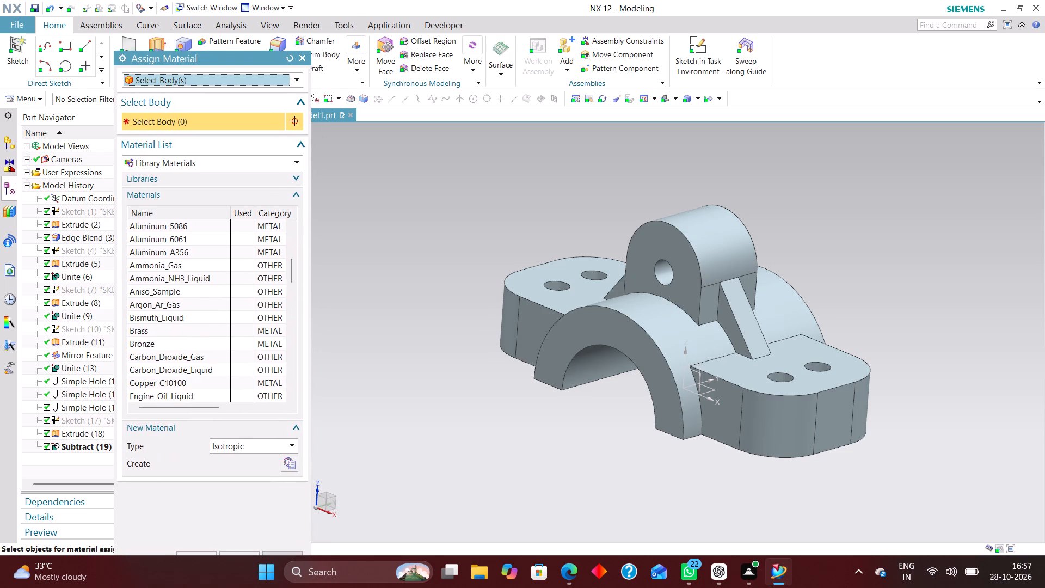
{"action": "scroll", "coordinate": [182, 324], "scroll_direction": "down", "scroll_amount": 18}
{"action": "scroll", "coordinate": [186, 329], "scroll_direction": "down", "scroll_amount": 5}
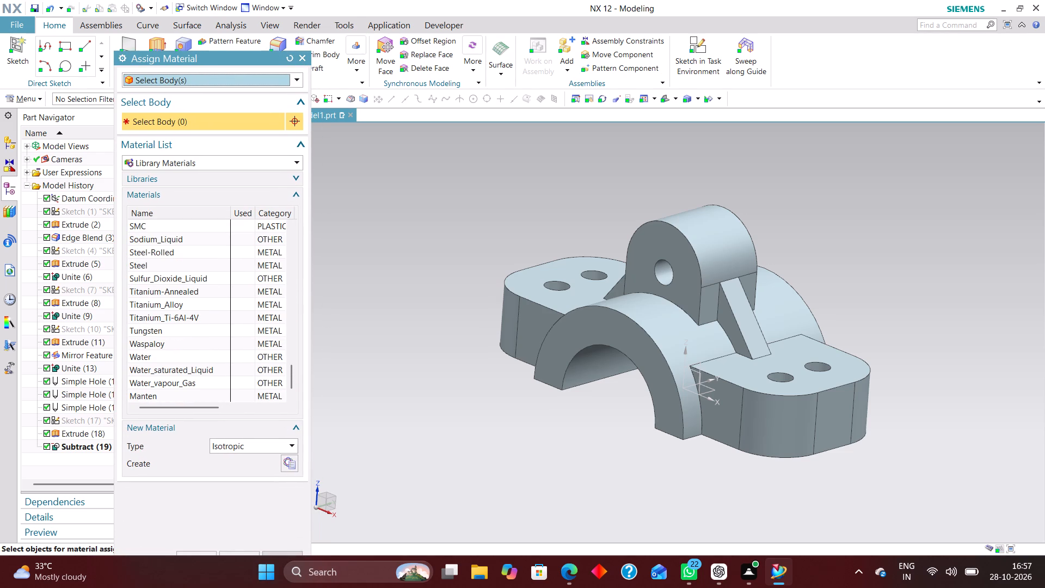
{"action": "scroll", "coordinate": [149, 309], "scroll_direction": "up", "scroll_amount": 1}
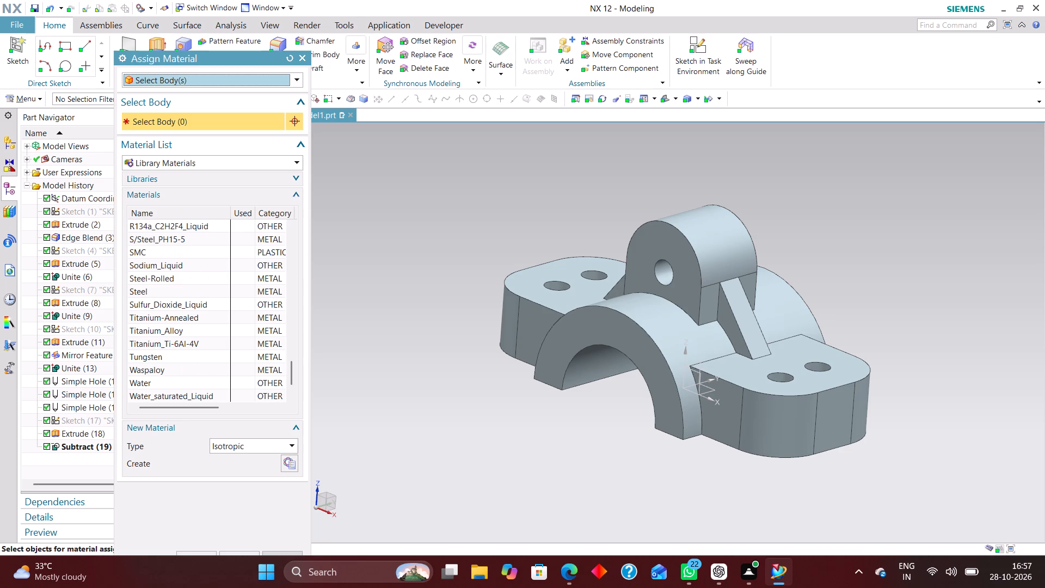
{"action": "left_click", "coordinate": [151, 287]}
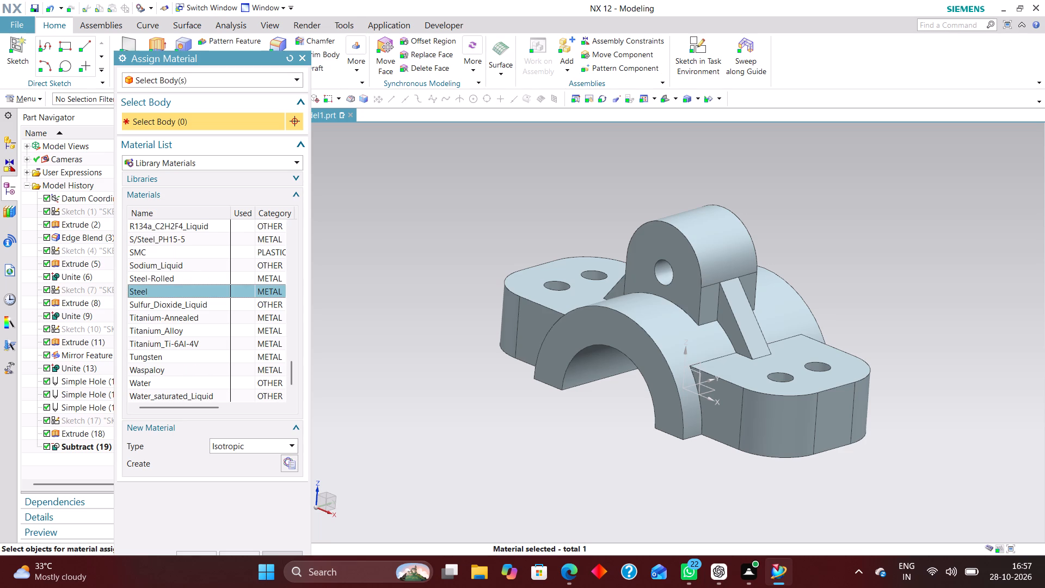
{"action": "left_click", "coordinate": [548, 307]}
{"action": "left_click", "coordinate": [207, 493]}
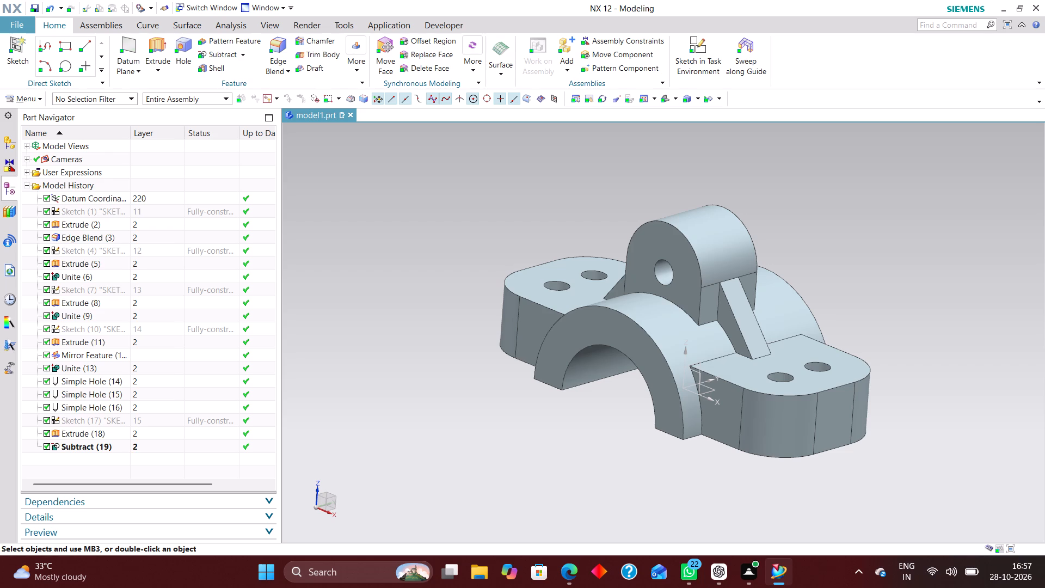
Enable updating weight data on save in the part properties and update the part's weight data now.
{"action": "left_click", "coordinate": [38, 95]}
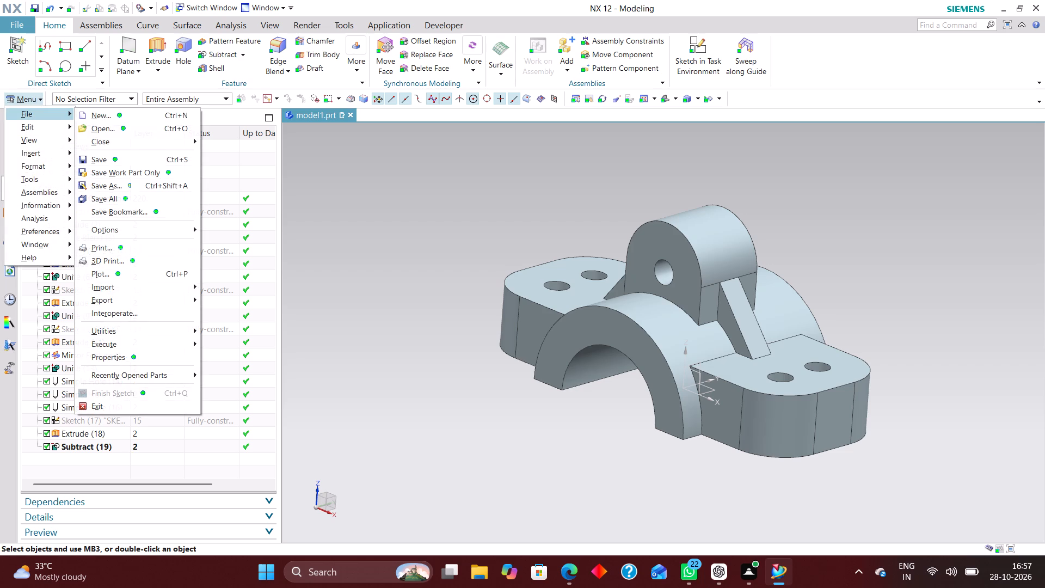
{"action": "left_click", "coordinate": [153, 355]}
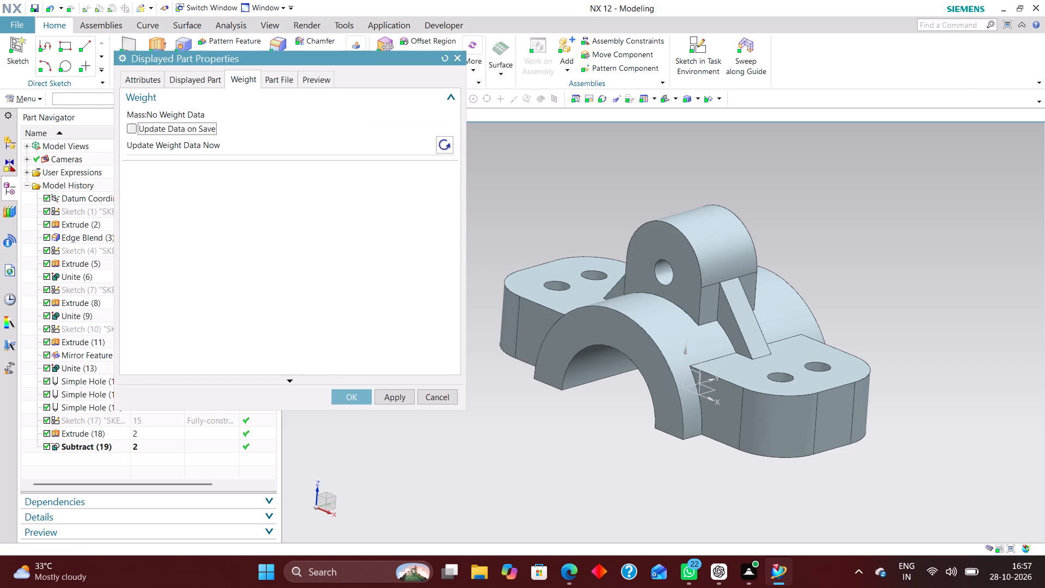
{"action": "left_click", "coordinate": [133, 129]}
{"action": "left_click", "coordinate": [444, 142]}
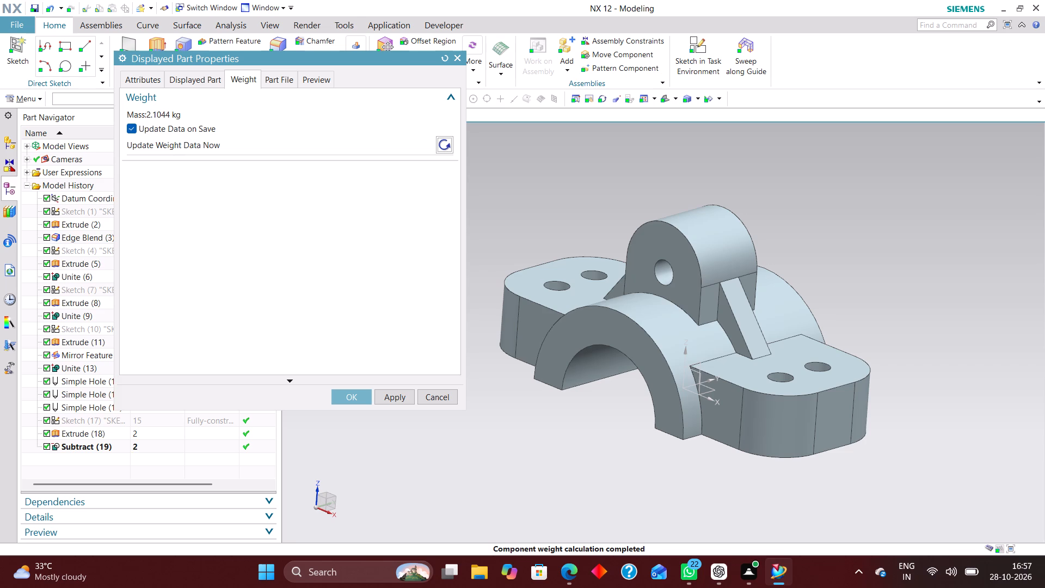
{"action": "left_click", "coordinate": [350, 394]}
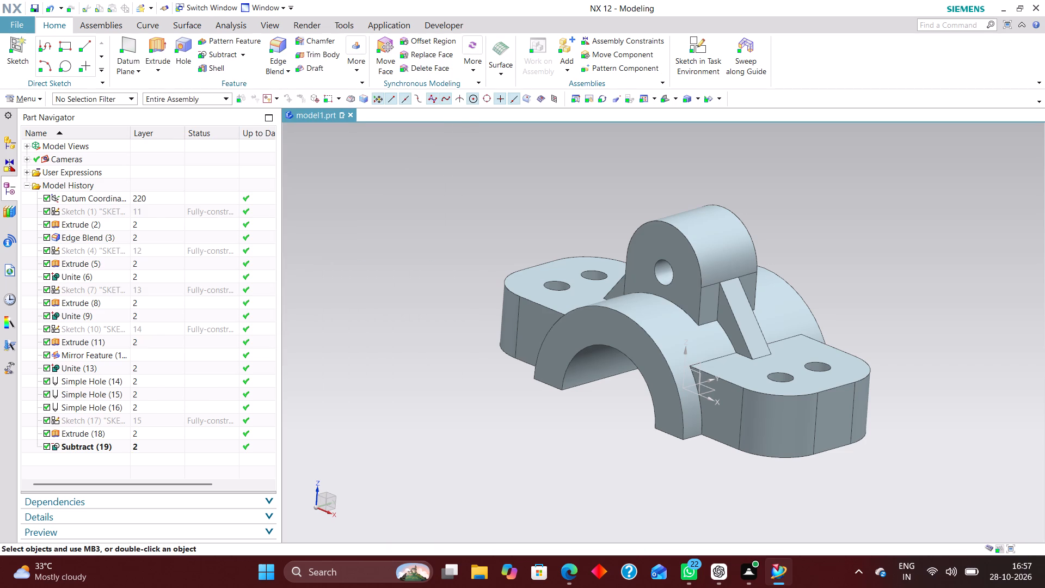
Create a new group containing the bearing cap's solid body.
{"action": "left_click", "coordinate": [40, 101]}
{"action": "left_click", "coordinate": [56, 168]}
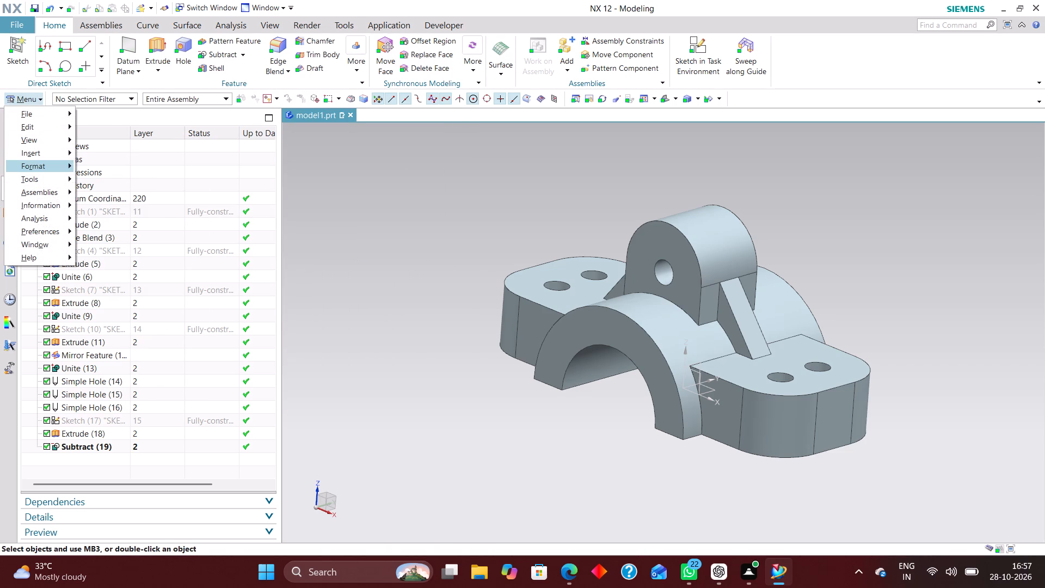
{"action": "left_click", "coordinate": [143, 289]}
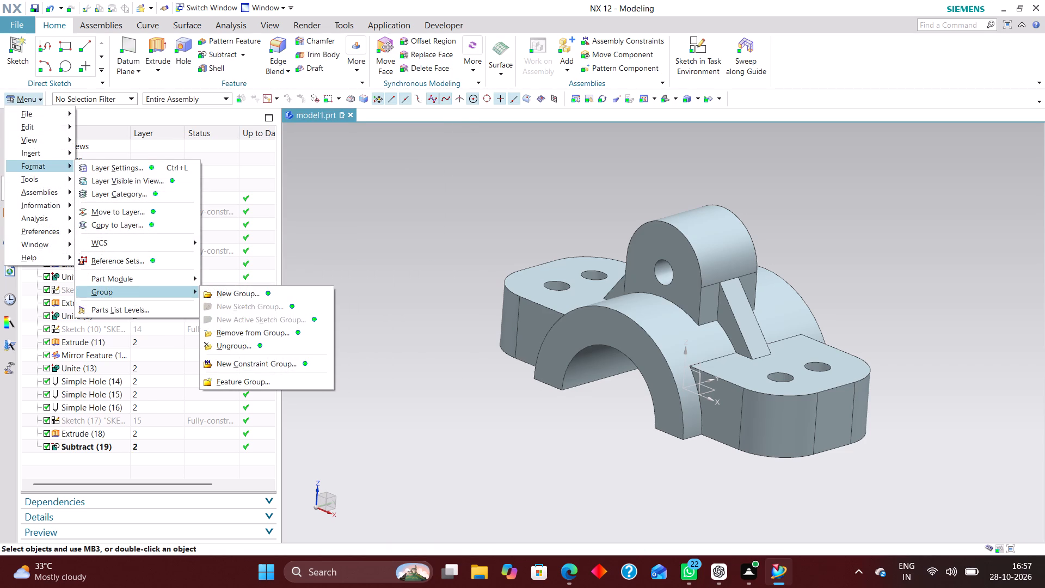
{"action": "left_click", "coordinate": [261, 293]}
{"action": "left_click", "coordinate": [553, 296]}
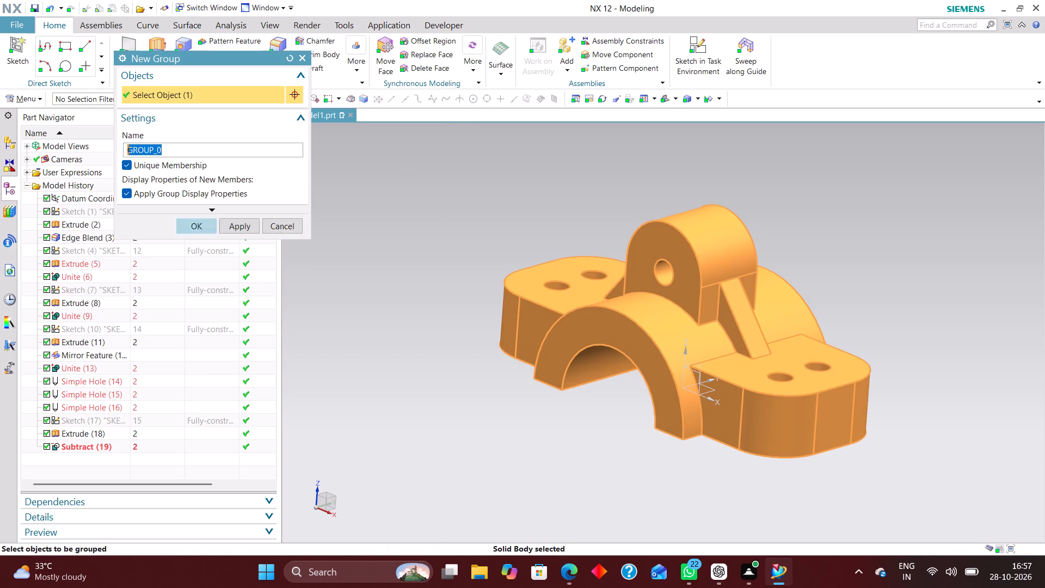
{"action": "left_click", "coordinate": [191, 226]}
Run Part Cleanup on the work part, also deleting unused units, enabling all serious delete actions and setting Component Display to Remove All Changes.
{"action": "left_click", "coordinate": [35, 98]}
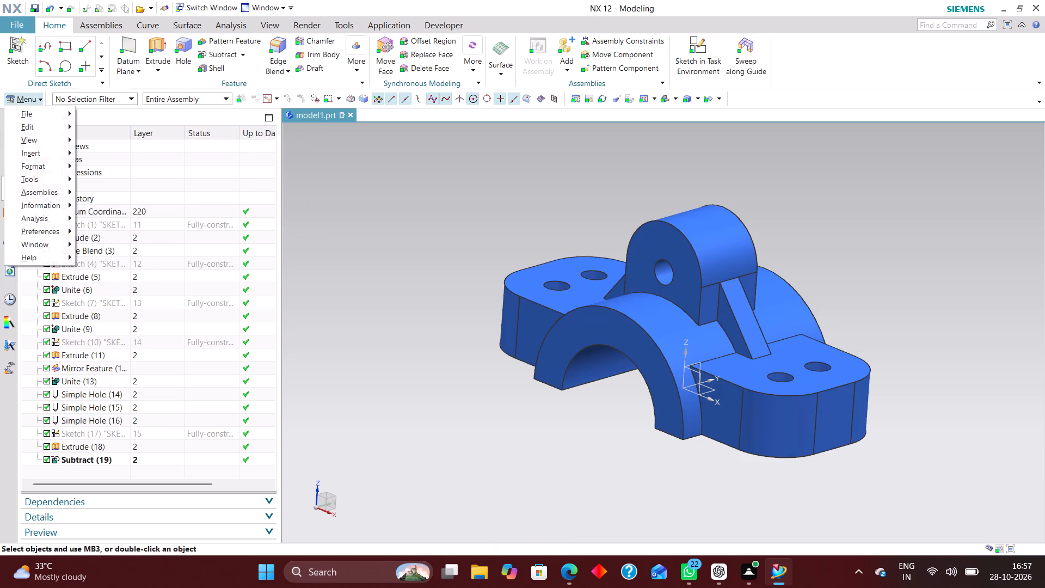
{"action": "left_click", "coordinate": [40, 108]}
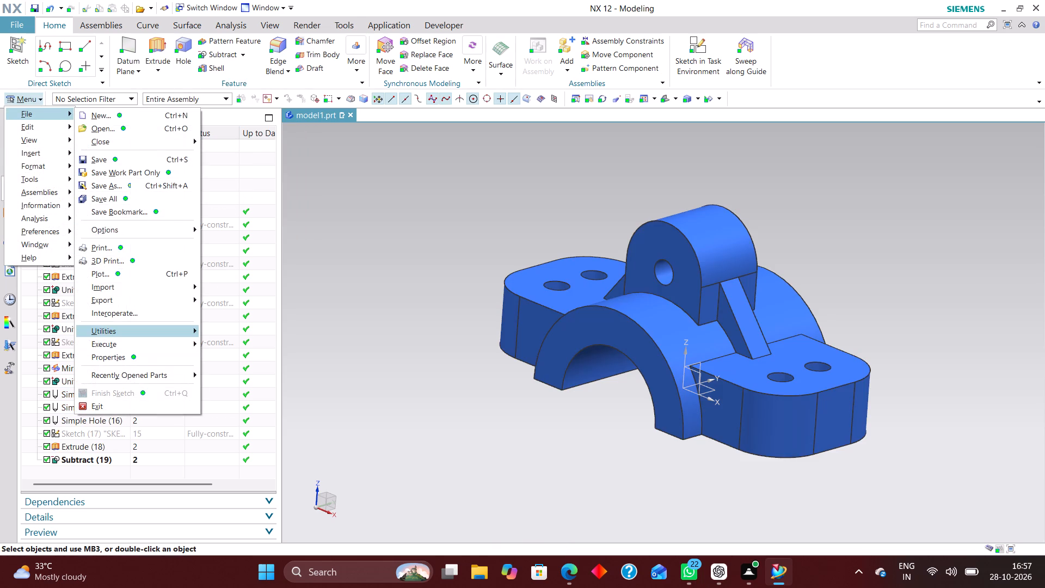
{"action": "left_click", "coordinate": [110, 334]}
{"action": "left_click", "coordinate": [251, 519]}
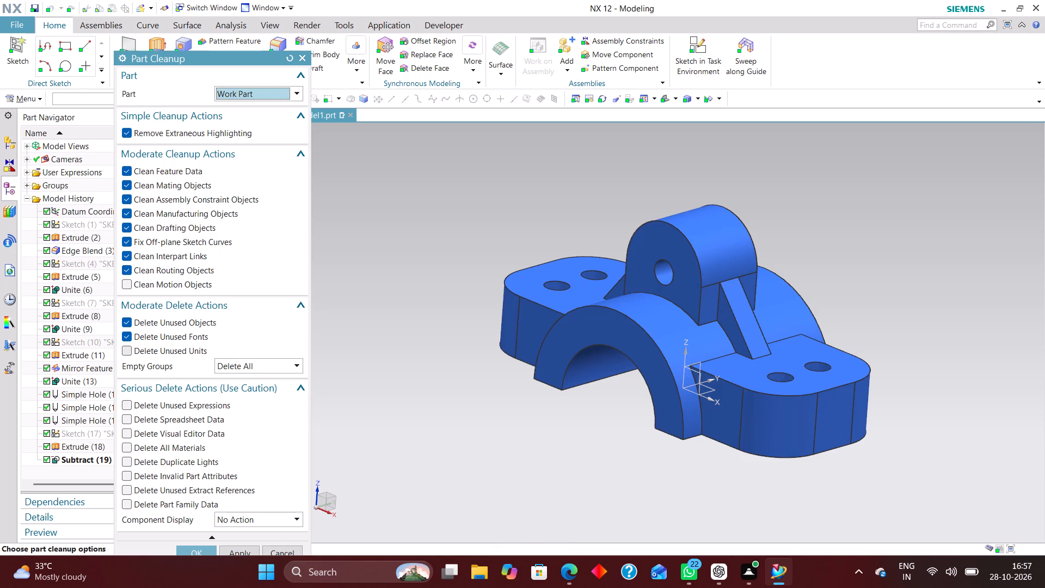
{"action": "left_click", "coordinate": [124, 352]}
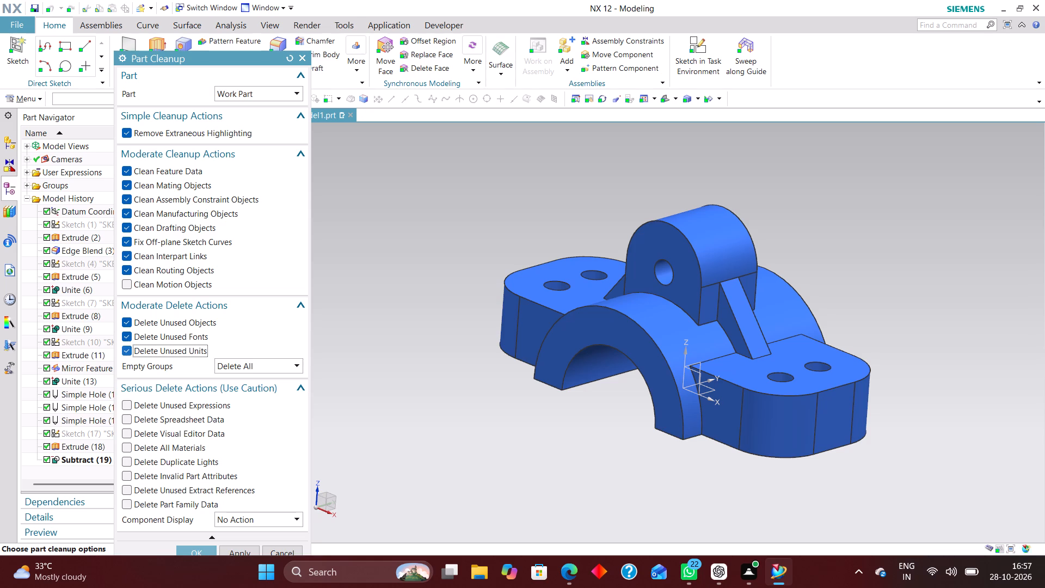
{"action": "left_click", "coordinate": [135, 402]}
{"action": "left_click", "coordinate": [134, 419]}
{"action": "left_click", "coordinate": [136, 433]}
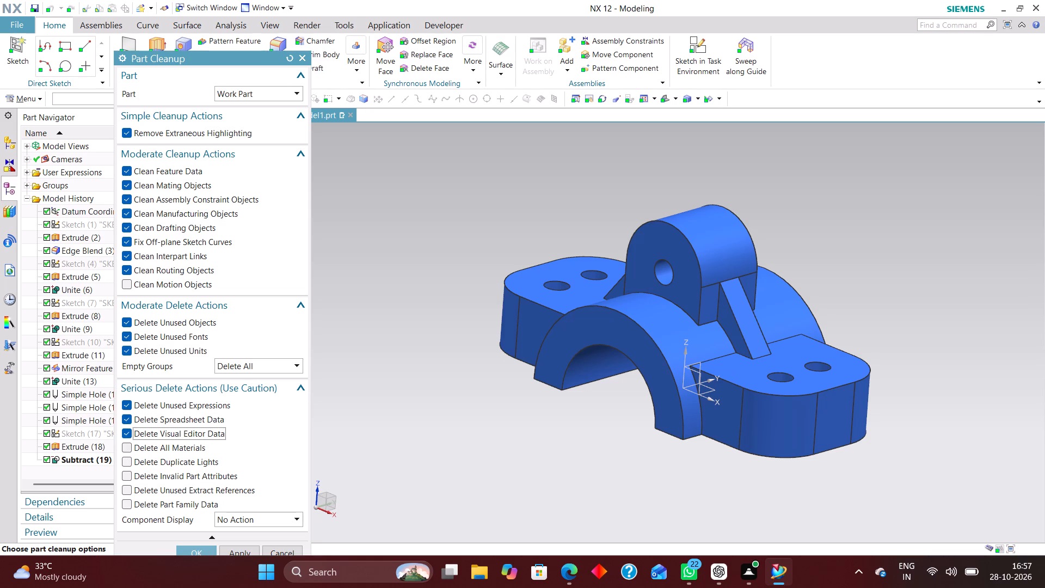
{"action": "left_click", "coordinate": [133, 447]}
{"action": "left_click", "coordinate": [130, 462]}
{"action": "left_click", "coordinate": [127, 474]}
{"action": "left_click", "coordinate": [126, 487]}
{"action": "left_click", "coordinate": [129, 503]}
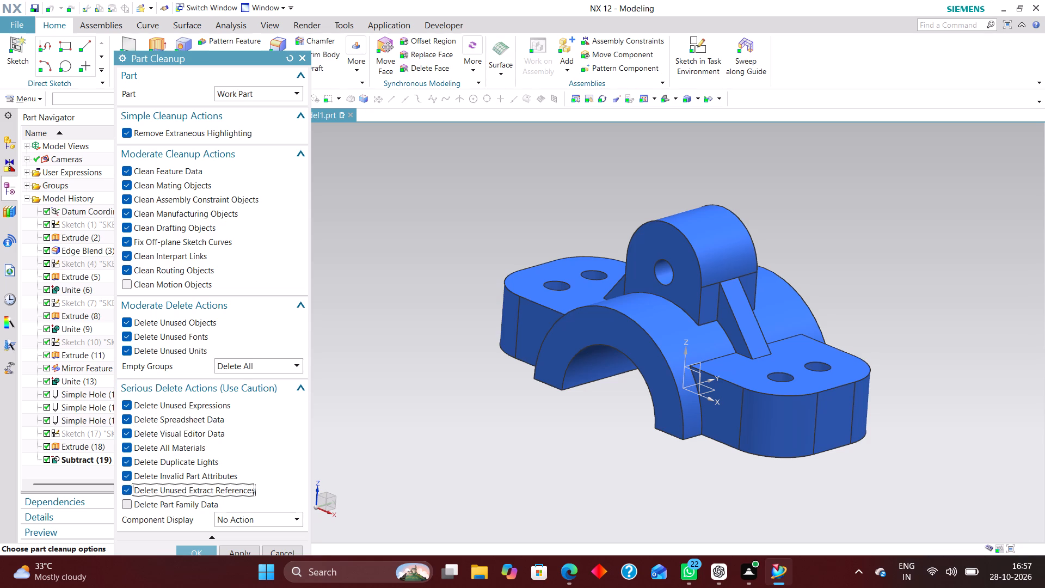
{"action": "left_click", "coordinate": [260, 523]}
{"action": "left_click", "coordinate": [255, 558]}
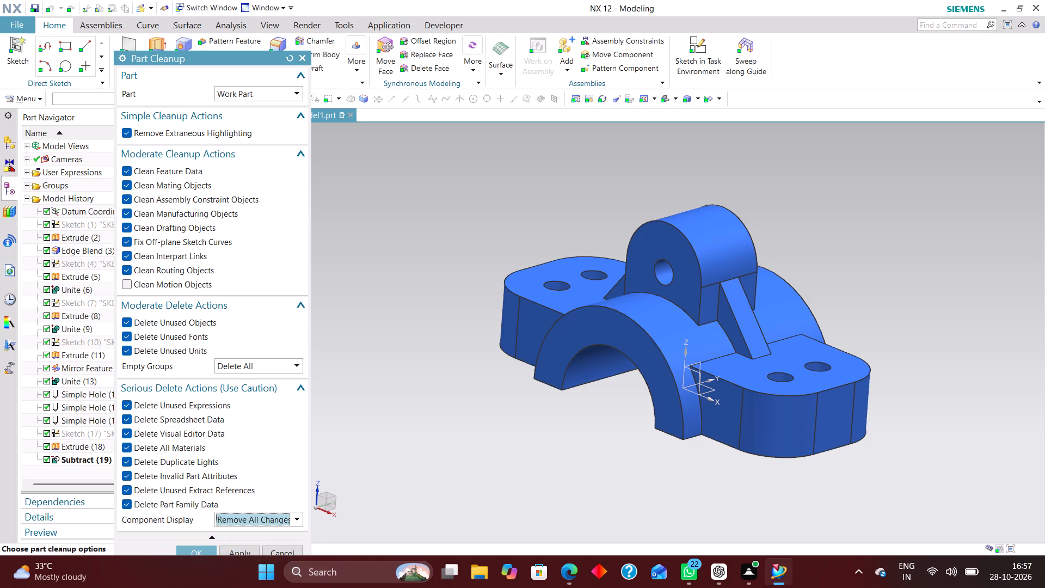
{"action": "left_click", "coordinate": [202, 551]}
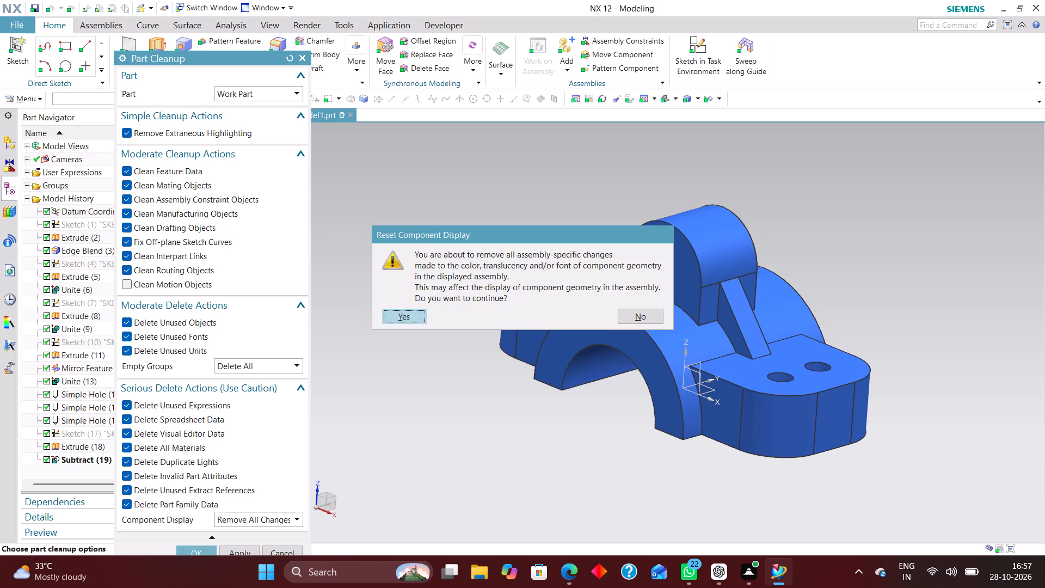
{"action": "left_click", "coordinate": [399, 313]}
{"action": "left_click", "coordinate": [414, 305]}
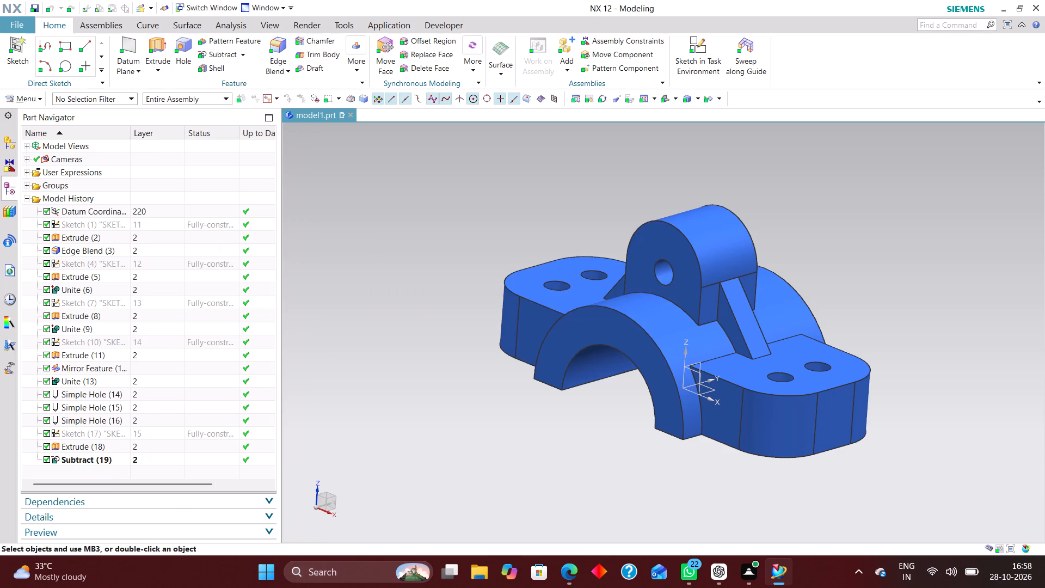
Add a new reference set in the work part containing the bearing cap's solid body.
{"action": "left_click", "coordinate": [39, 98]}
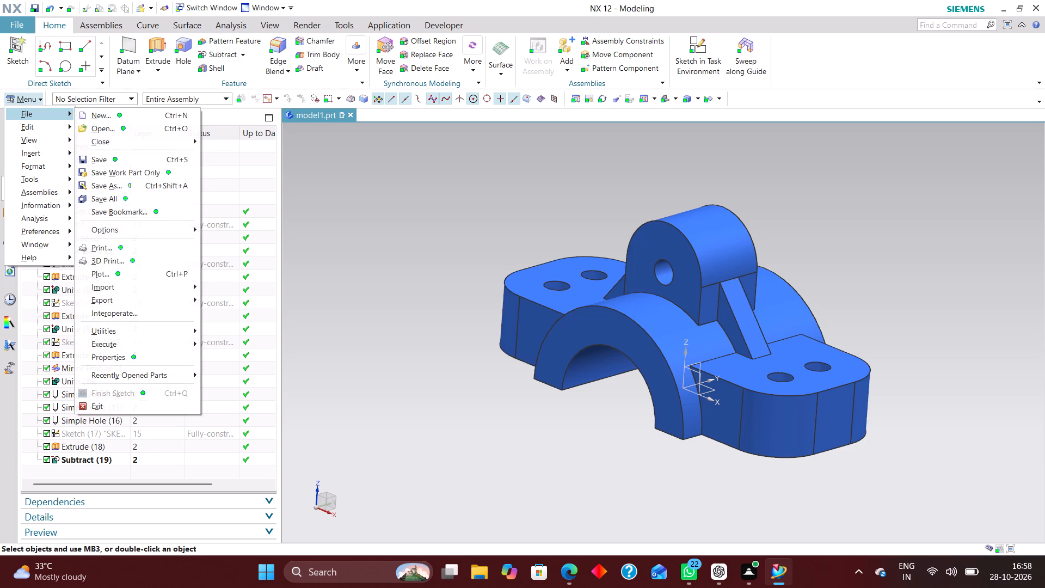
{"action": "left_click", "coordinate": [59, 164]}
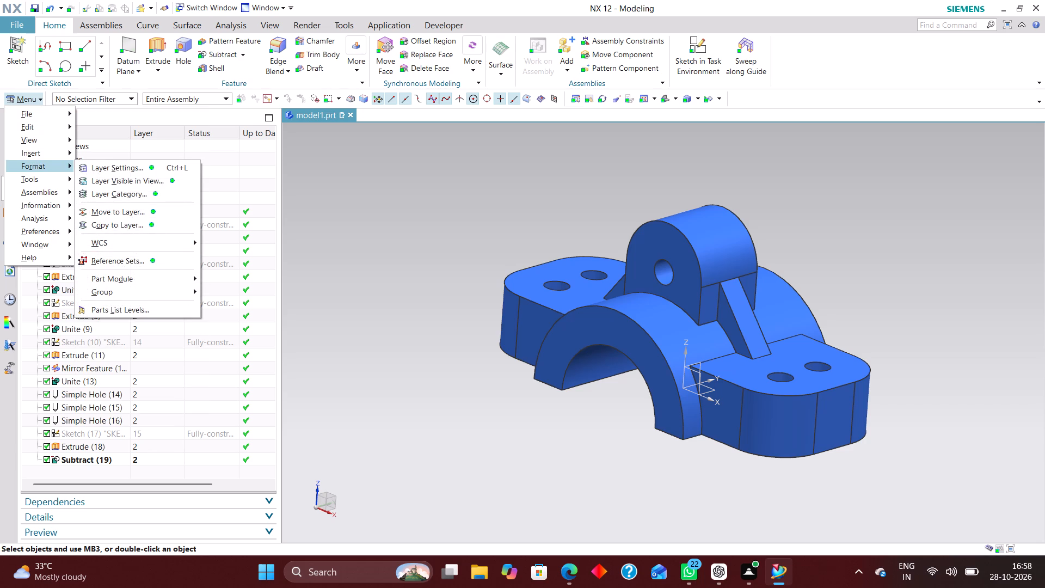
{"action": "left_click", "coordinate": [125, 261]}
{"action": "left_click", "coordinate": [297, 130]}
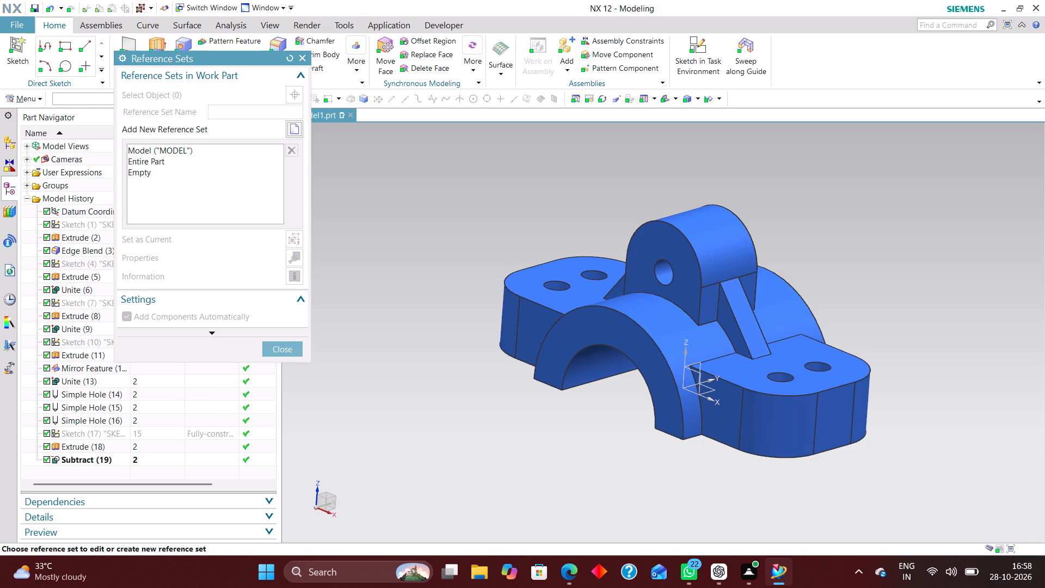
{"action": "left_click", "coordinate": [620, 347]}
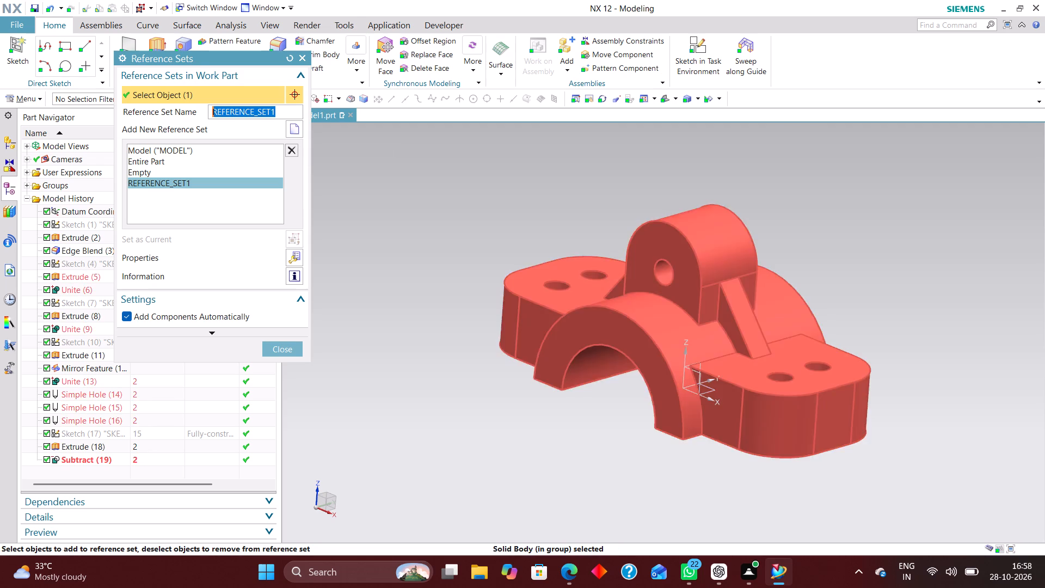
{"action": "left_click", "coordinate": [286, 350]}
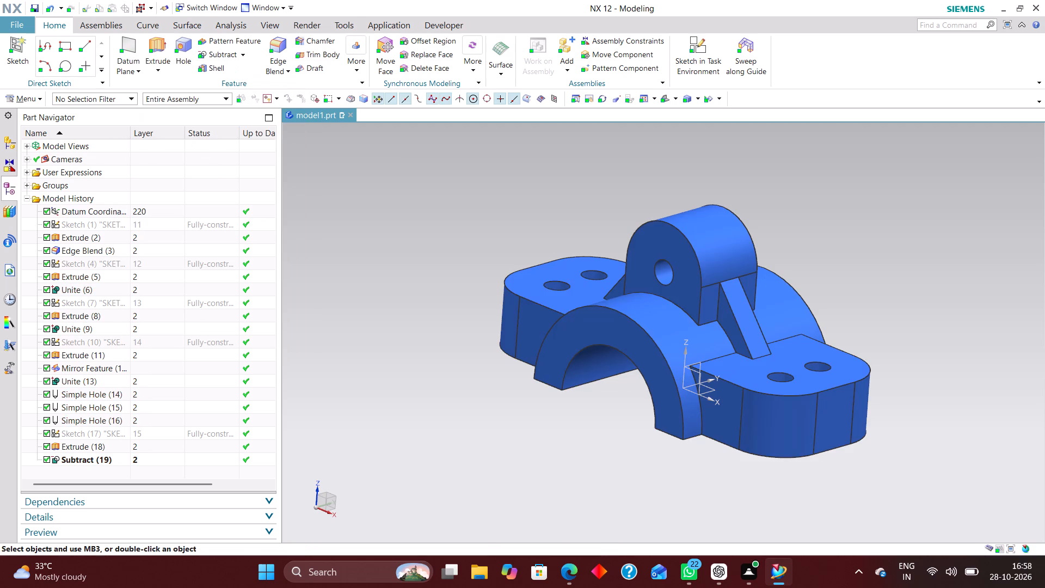
Add the bearing cap's solid body as an interface object in the Product Interface.
{"action": "left_click", "coordinate": [39, 95]}
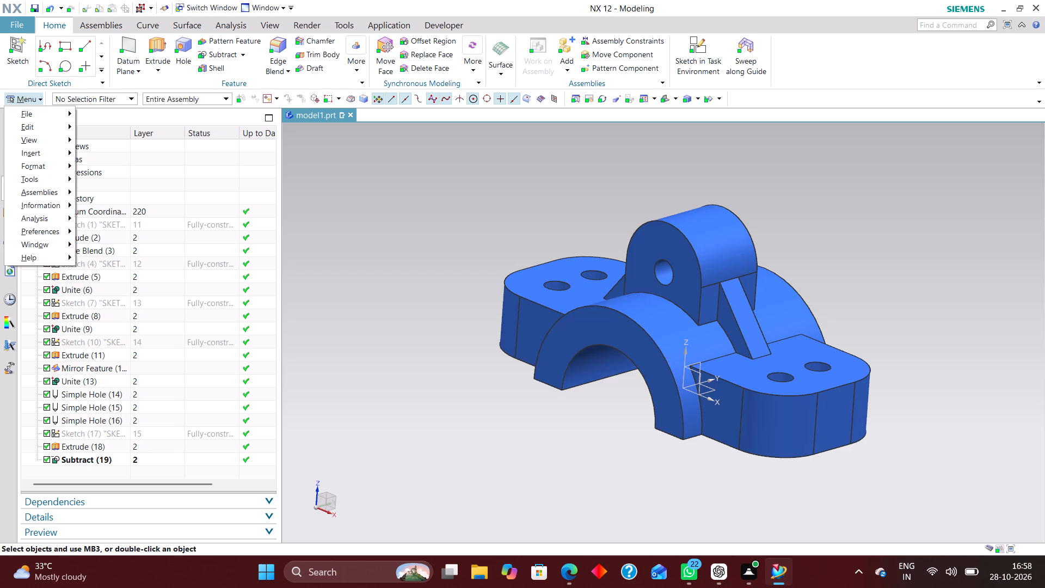
{"action": "left_click", "coordinate": [46, 177]}
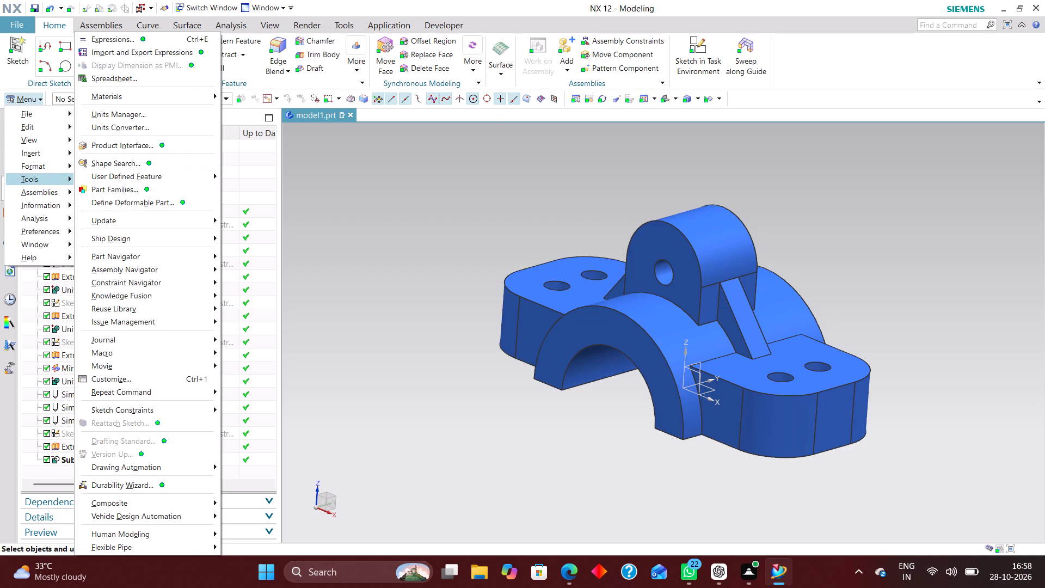
{"action": "left_click", "coordinate": [155, 147]}
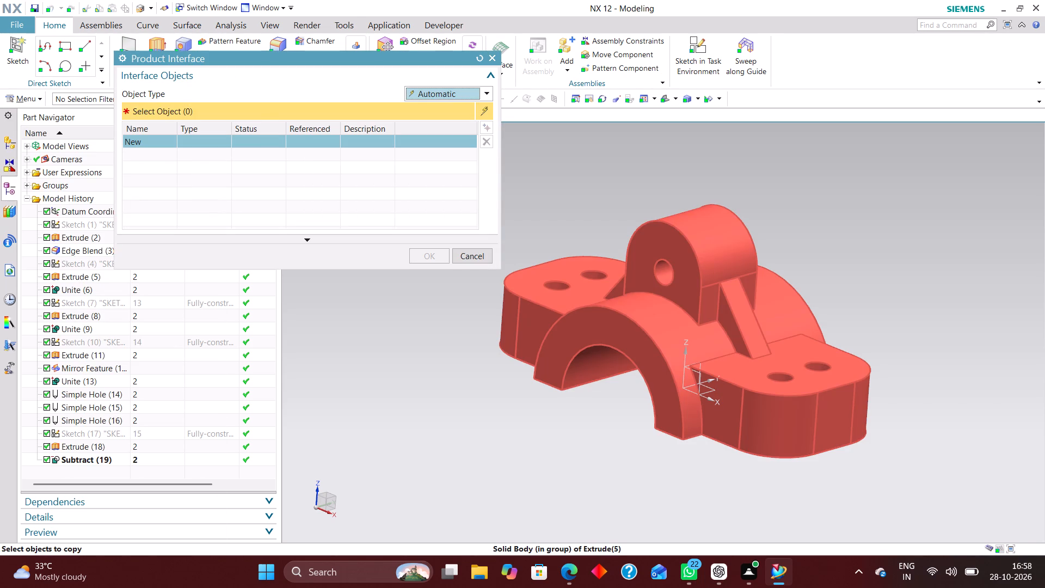
{"action": "left_click", "coordinate": [637, 328]}
{"action": "left_click", "coordinate": [427, 255]}
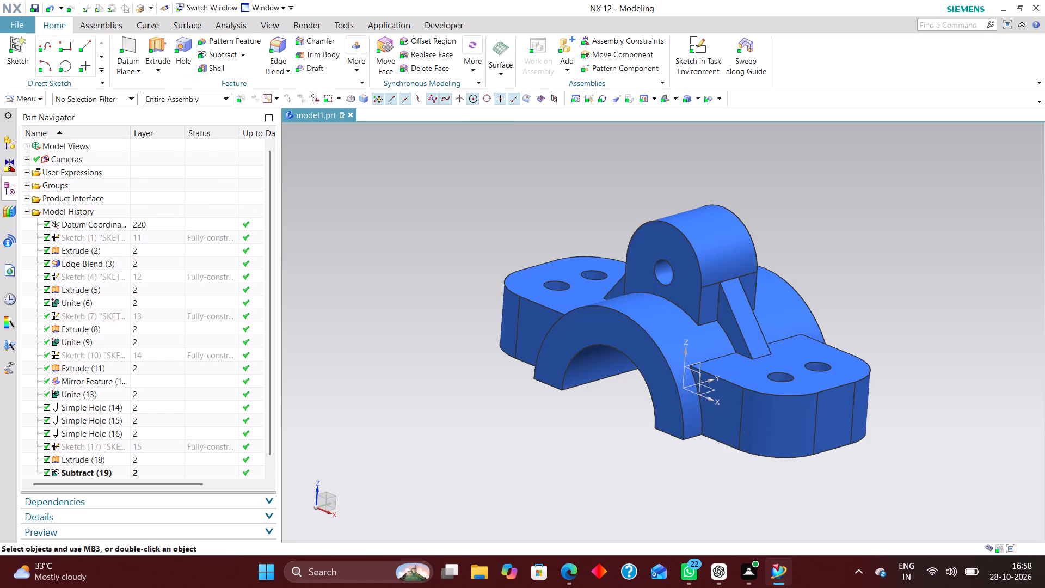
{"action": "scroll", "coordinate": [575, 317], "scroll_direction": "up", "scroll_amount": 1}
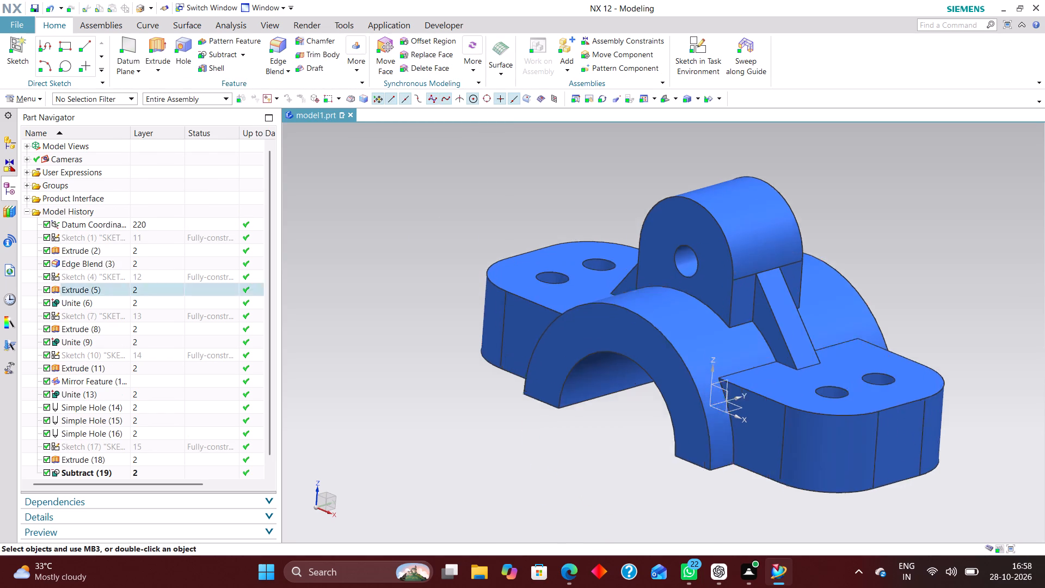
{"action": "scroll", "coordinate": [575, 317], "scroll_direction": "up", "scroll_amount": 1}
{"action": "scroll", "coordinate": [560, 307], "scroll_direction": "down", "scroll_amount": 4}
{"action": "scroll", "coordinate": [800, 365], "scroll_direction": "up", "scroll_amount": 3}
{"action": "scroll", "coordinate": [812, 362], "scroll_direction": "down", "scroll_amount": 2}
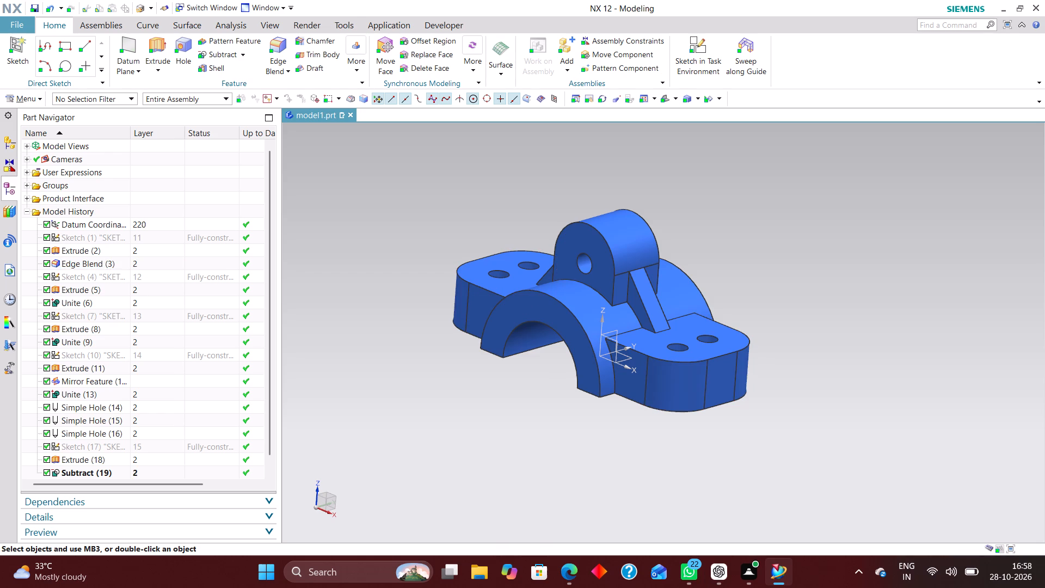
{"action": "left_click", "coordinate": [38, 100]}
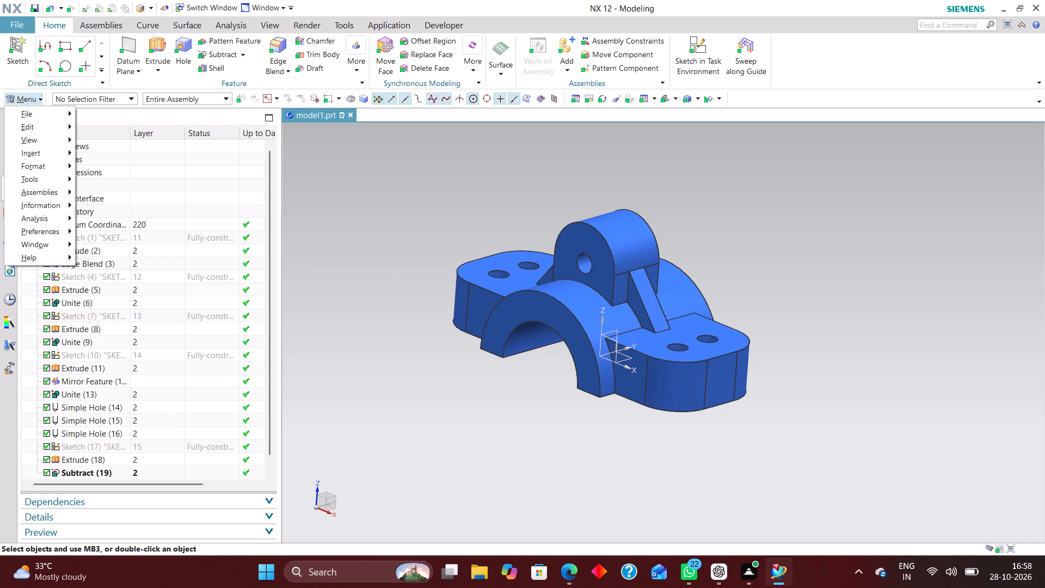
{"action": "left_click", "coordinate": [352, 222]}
Create a new A3-size millimetre drawing file, model1_dwg1.prt, that references the existing part model1.
{"action": "left_click", "coordinate": [17, 26]}
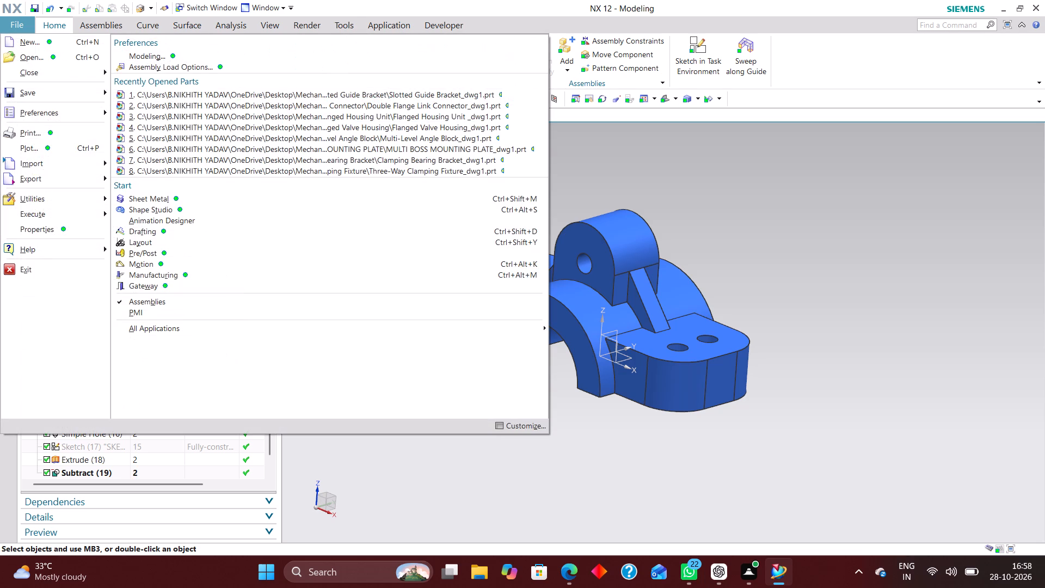
{"action": "left_click", "coordinate": [25, 45]}
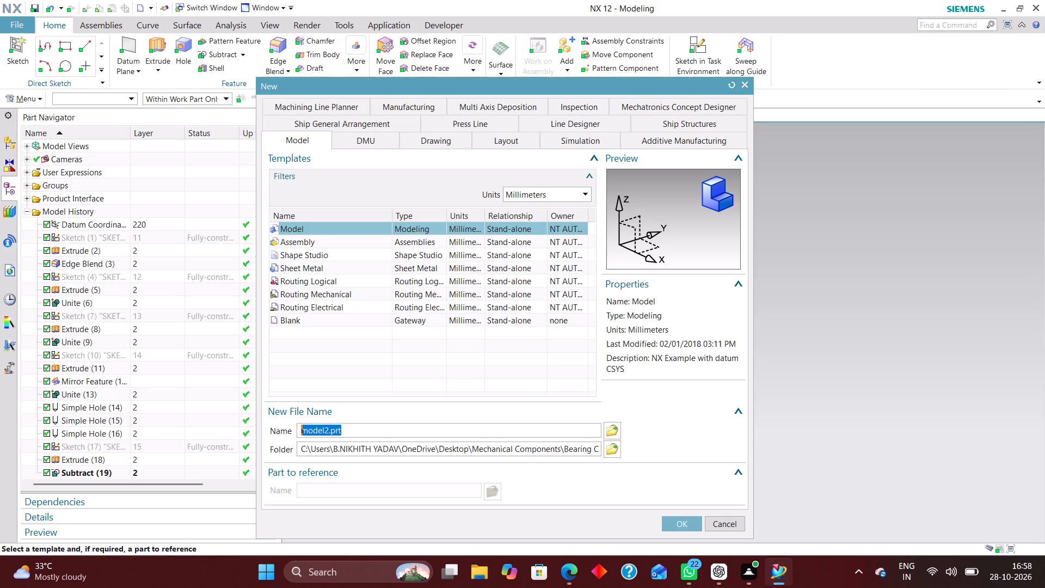
{"action": "left_click", "coordinate": [446, 146]}
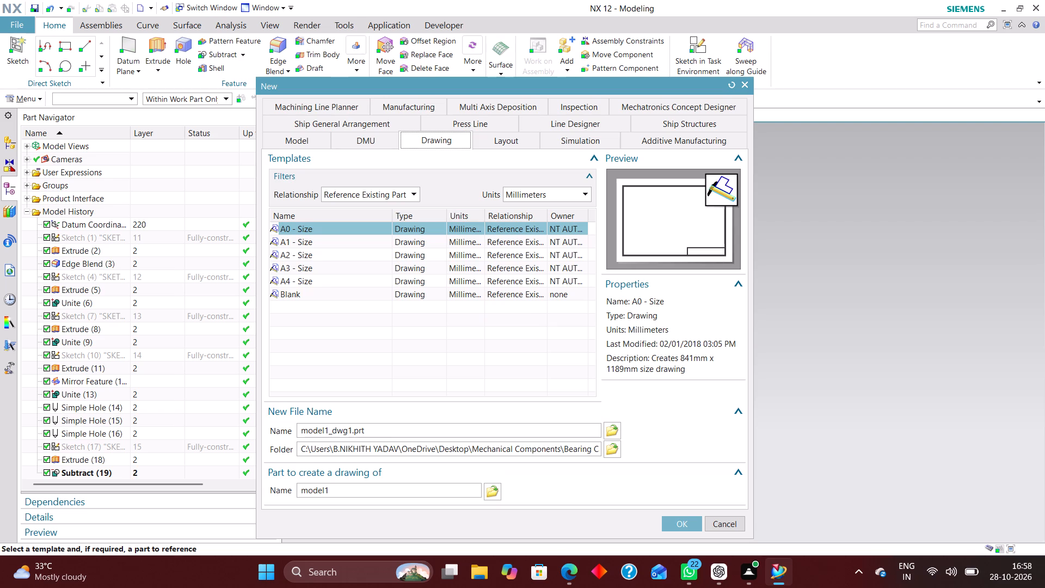
{"action": "left_click", "coordinate": [324, 266]}
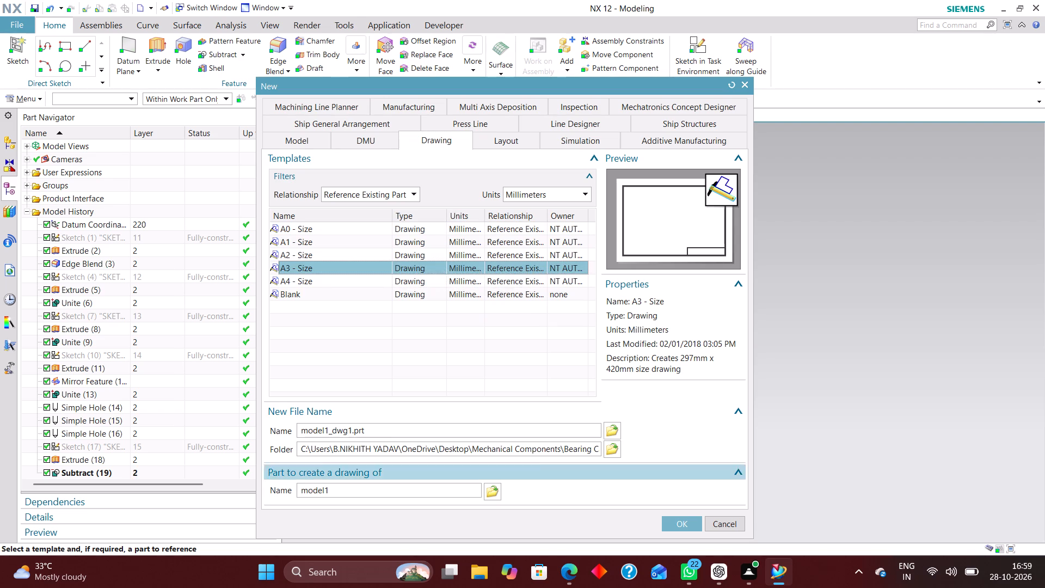
{"action": "left_click", "coordinate": [690, 524]}
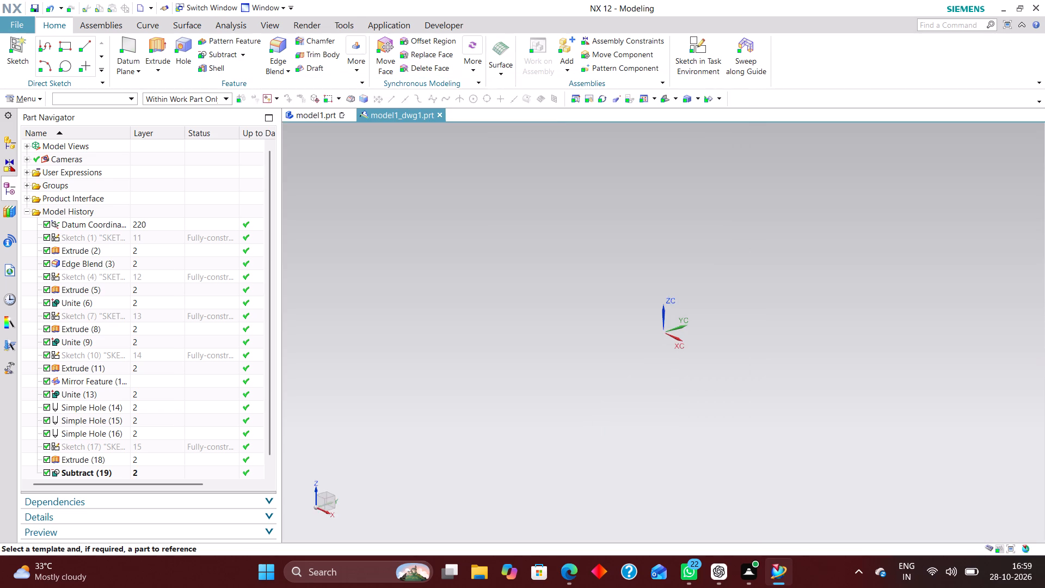
{"action": "left_click", "coordinate": [305, 217]}
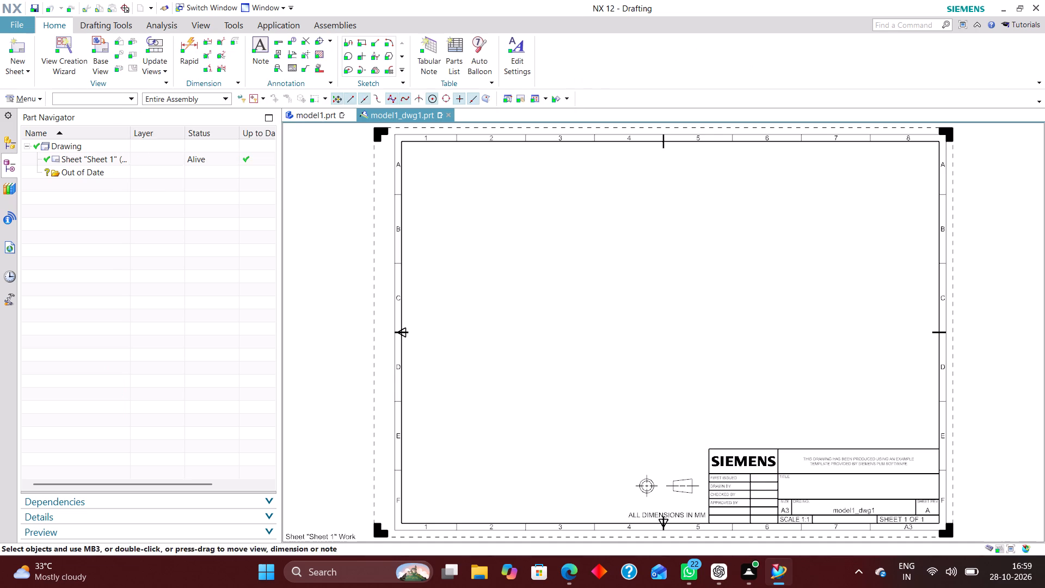
{"action": "left_click", "coordinate": [399, 305]}
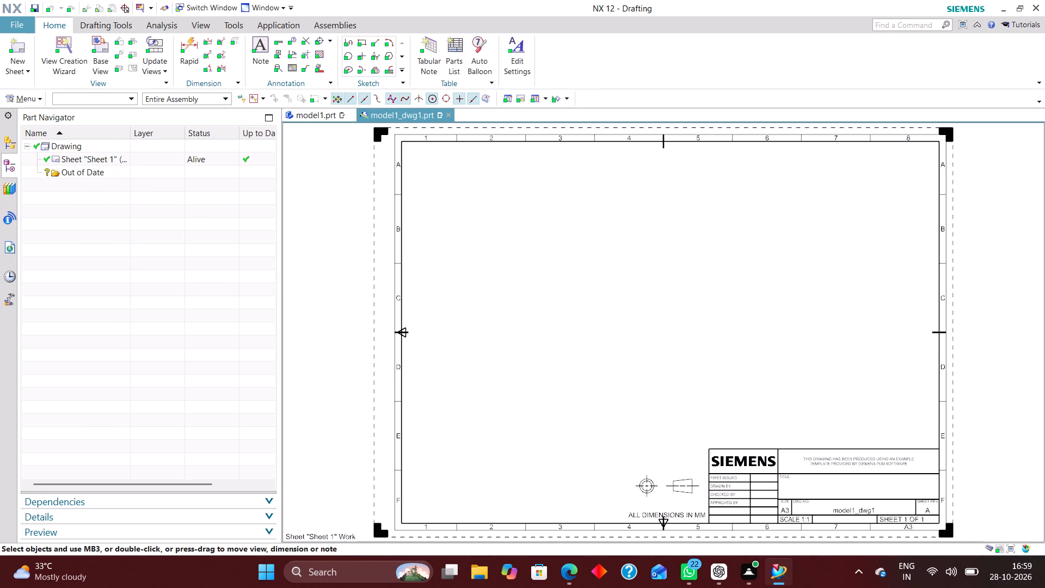
Set the drawing's work layer to 2.
{"action": "key", "text": "ctrl+l"}
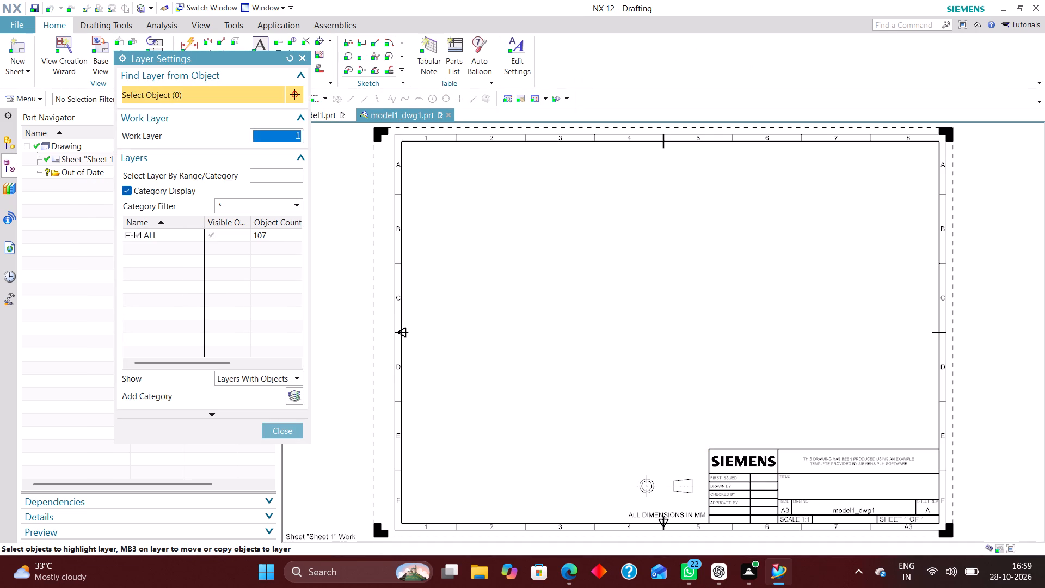
{"action": "key", "text": "2"}
{"action": "key", "text": "Return"}
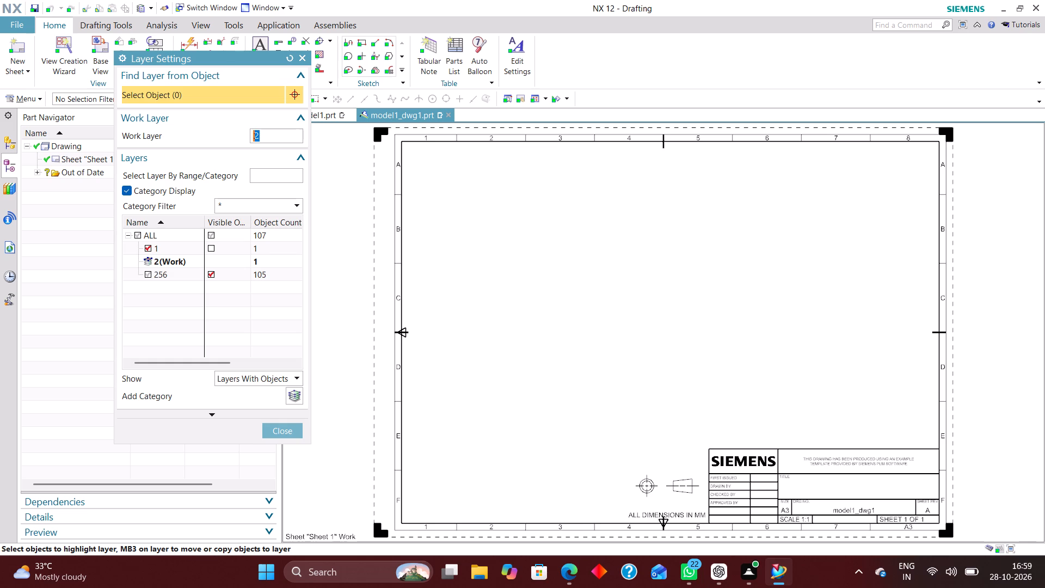
{"action": "left_click", "coordinate": [293, 431]}
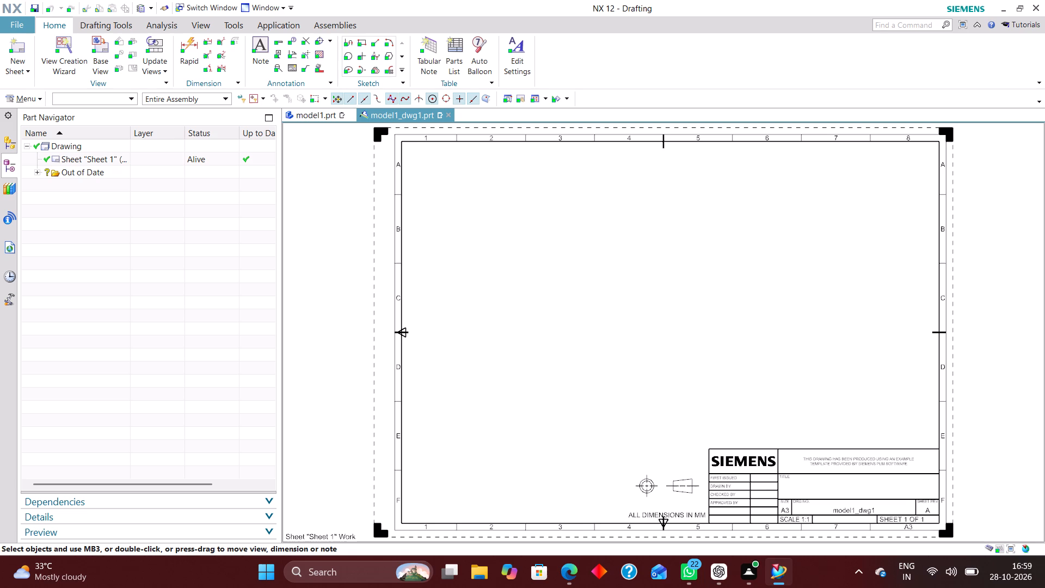
Place an isometric base view of the bearing cap in the upper-right area of the A3 sheet.
{"action": "left_click", "coordinate": [97, 44]}
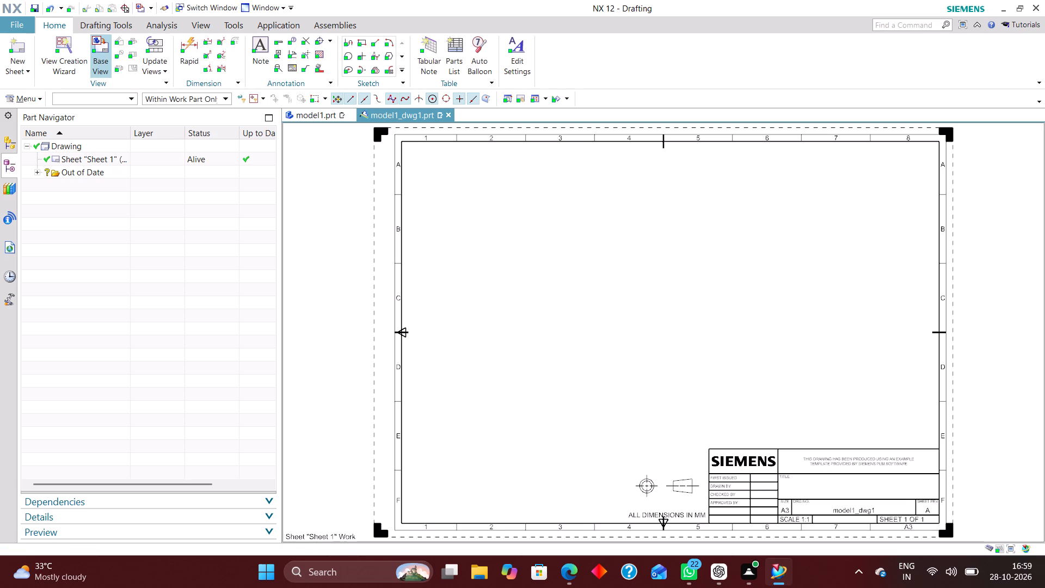
{"action": "left_click", "coordinate": [279, 209]}
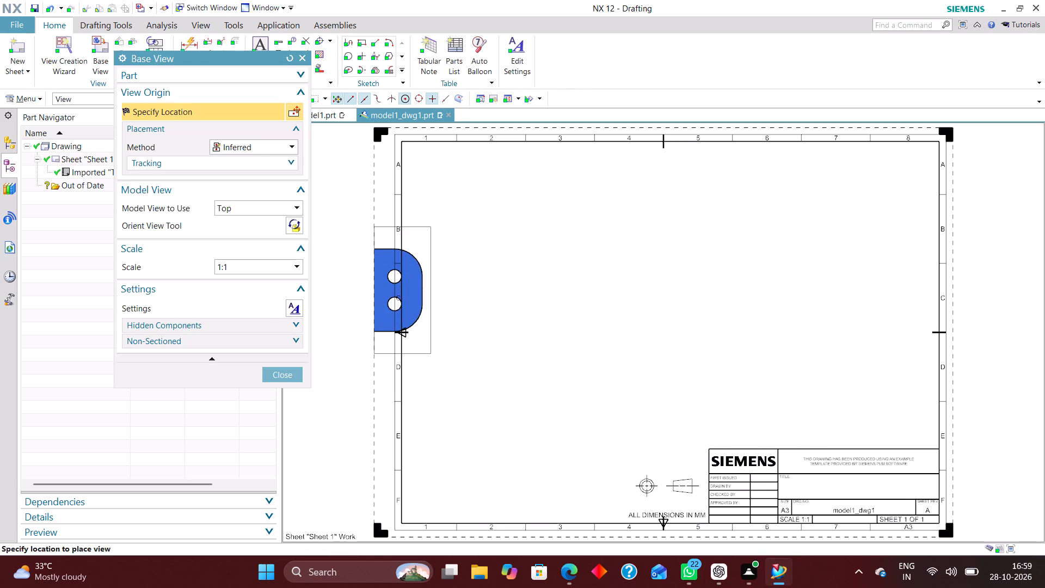
{"action": "left_click", "coordinate": [260, 296]}
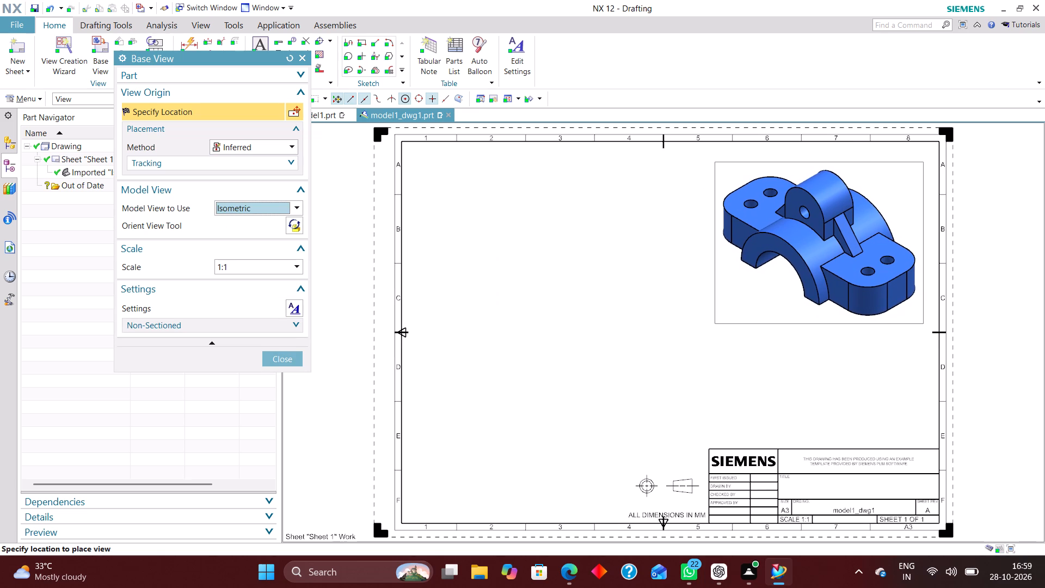
{"action": "left_click", "coordinate": [819, 243]}
{"action": "left_click", "coordinate": [298, 297]}
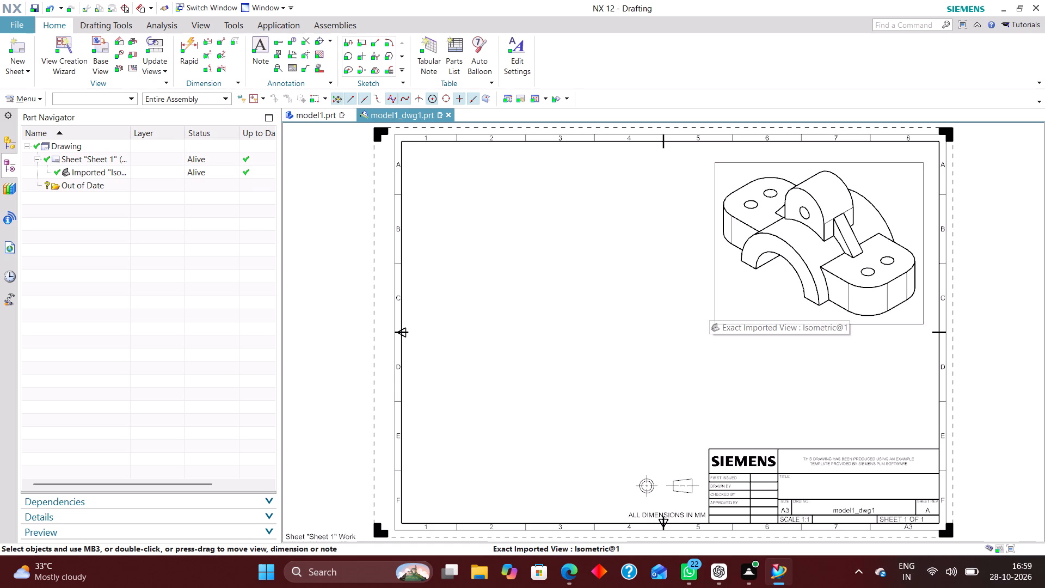
Place a Top base view of the bearing cap at 1:1 scale in the upper-left area of the A3 sheet.
{"action": "left_click", "coordinate": [97, 41]}
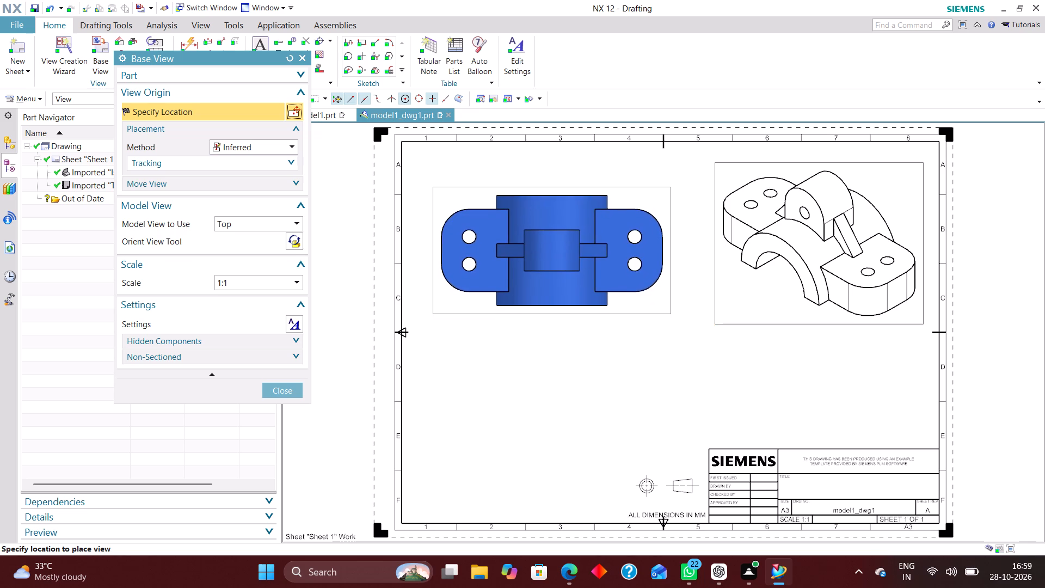
{"action": "left_click", "coordinate": [552, 249]}
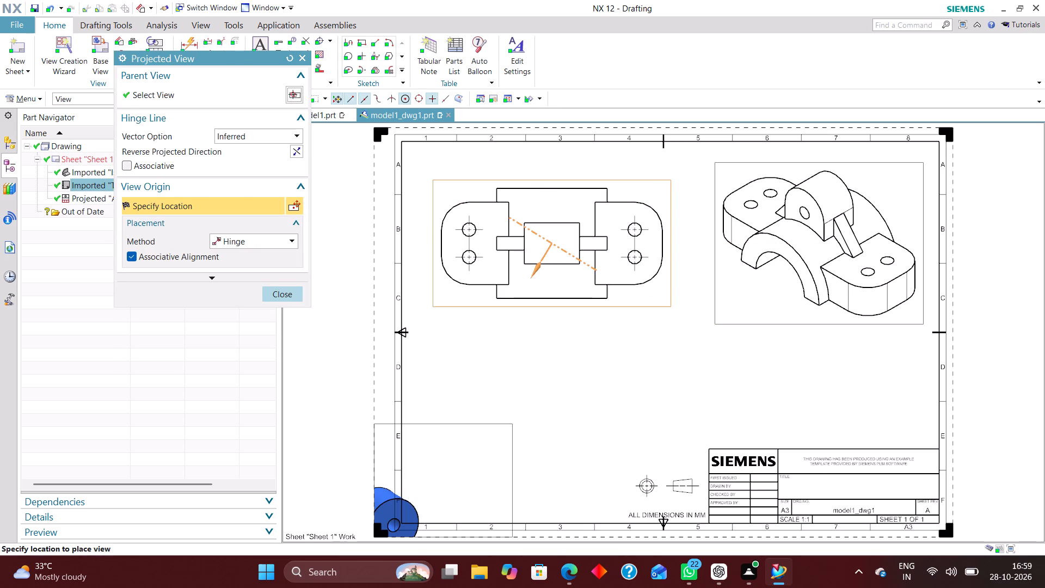
{"action": "left_click", "coordinate": [286, 291]}
Place a Front base view of the bearing cap at 1:1 scale directly below the top view, aligned vertically with it.
{"action": "left_click", "coordinate": [104, 47]}
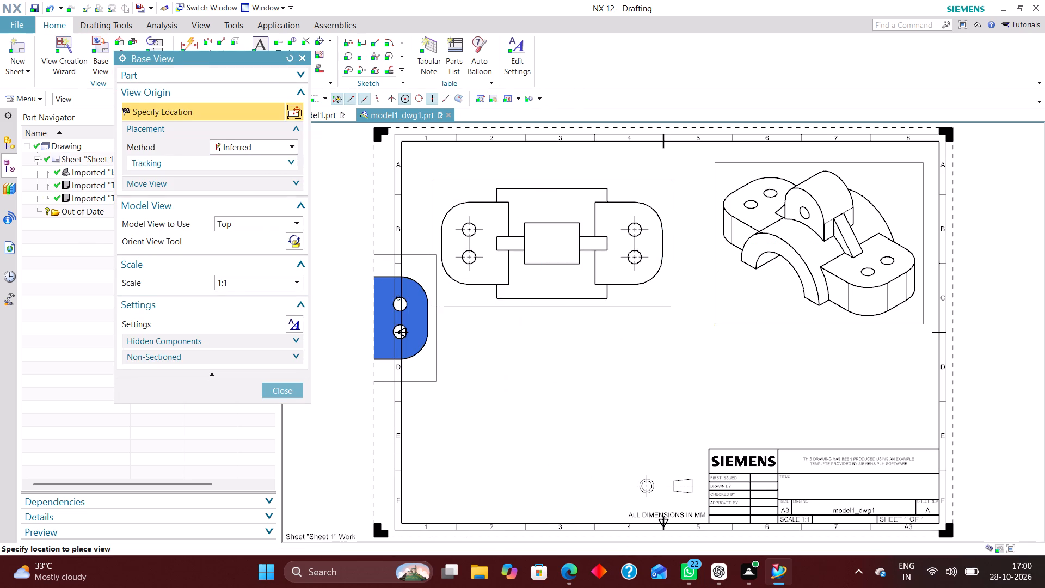
{"action": "left_click", "coordinate": [273, 225]}
{"action": "left_click", "coordinate": [268, 252]}
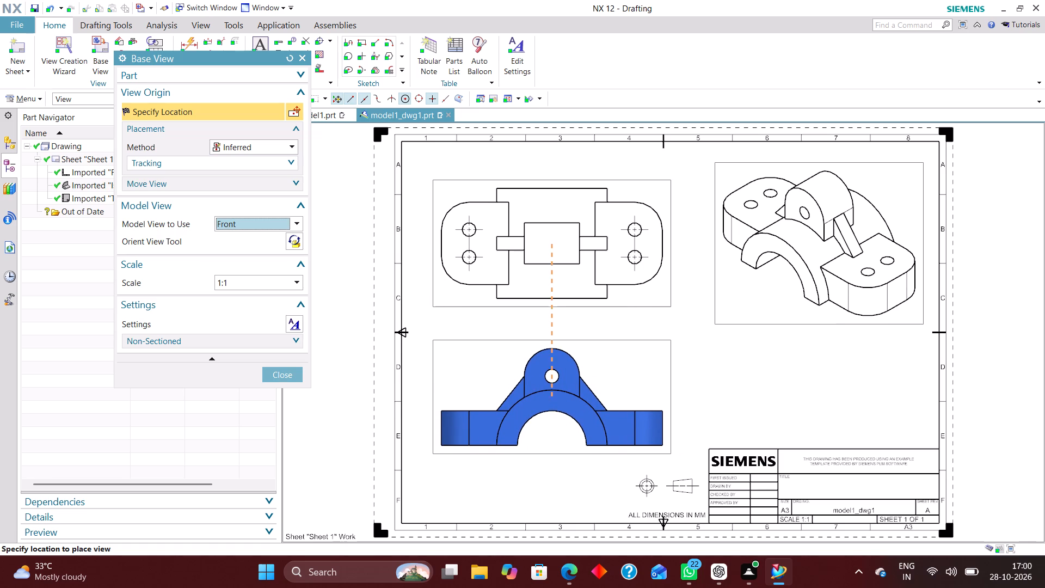
{"action": "left_click", "coordinate": [558, 397]}
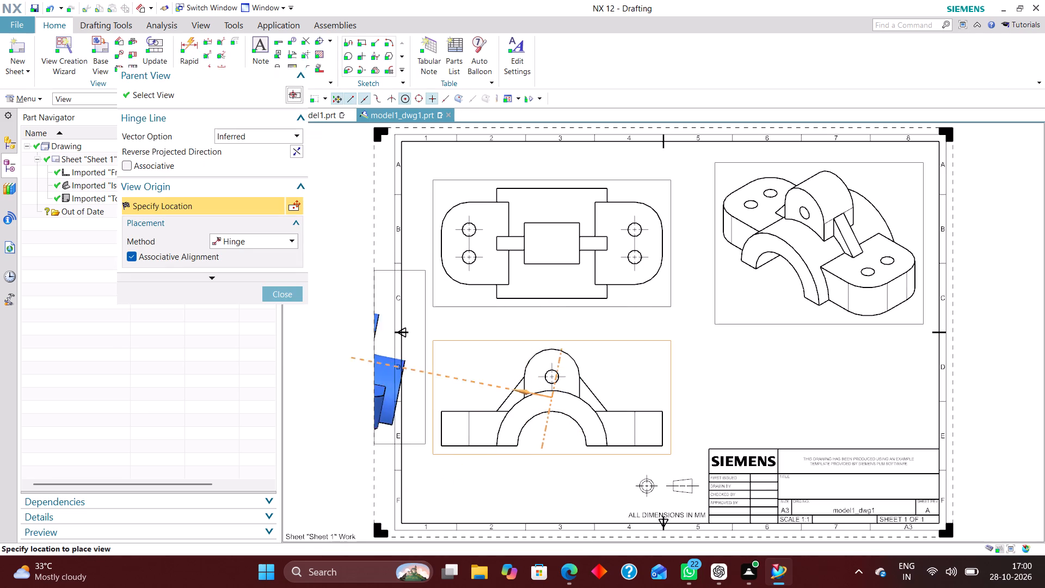
{"action": "left_click", "coordinate": [290, 296]}
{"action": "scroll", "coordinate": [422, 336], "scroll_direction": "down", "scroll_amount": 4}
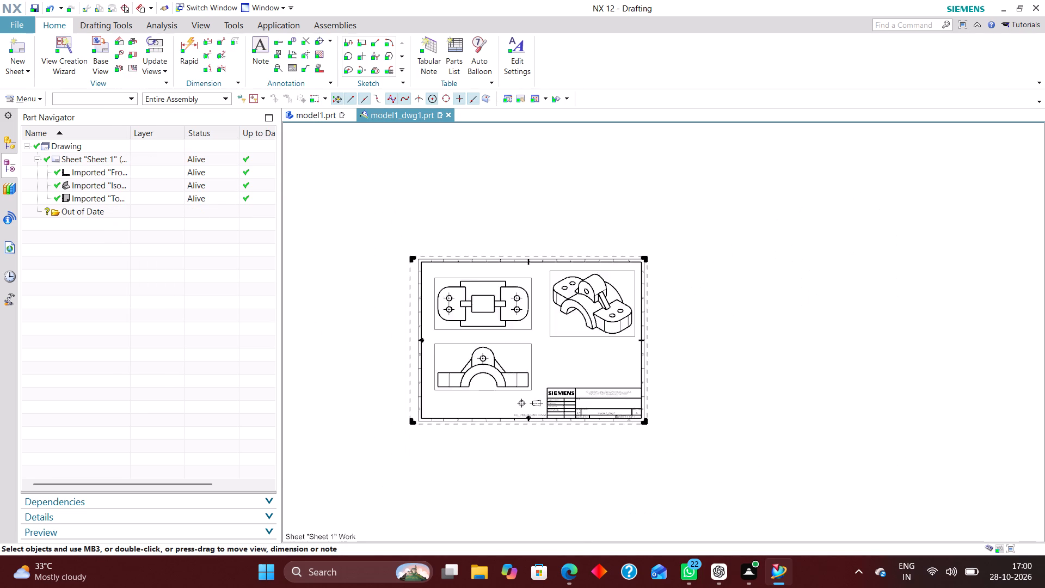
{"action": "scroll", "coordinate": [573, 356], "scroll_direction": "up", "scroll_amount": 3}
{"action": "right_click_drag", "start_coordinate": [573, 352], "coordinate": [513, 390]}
Set the decimal delimiter for dimension text units to Period in the Drafting Preferences.
{"action": "left_click", "coordinate": [34, 99]}
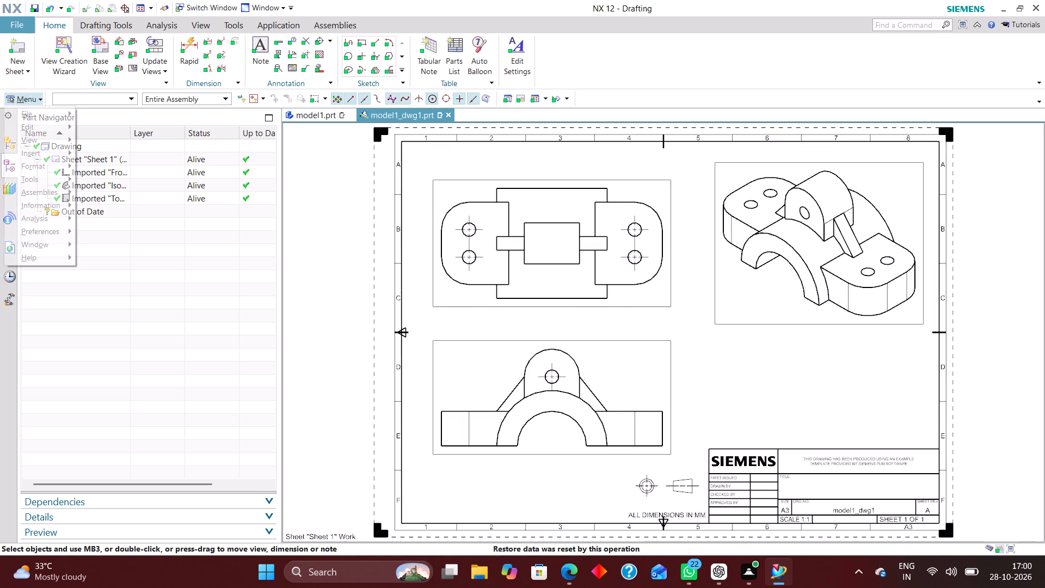
{"action": "left_click", "coordinate": [66, 228]}
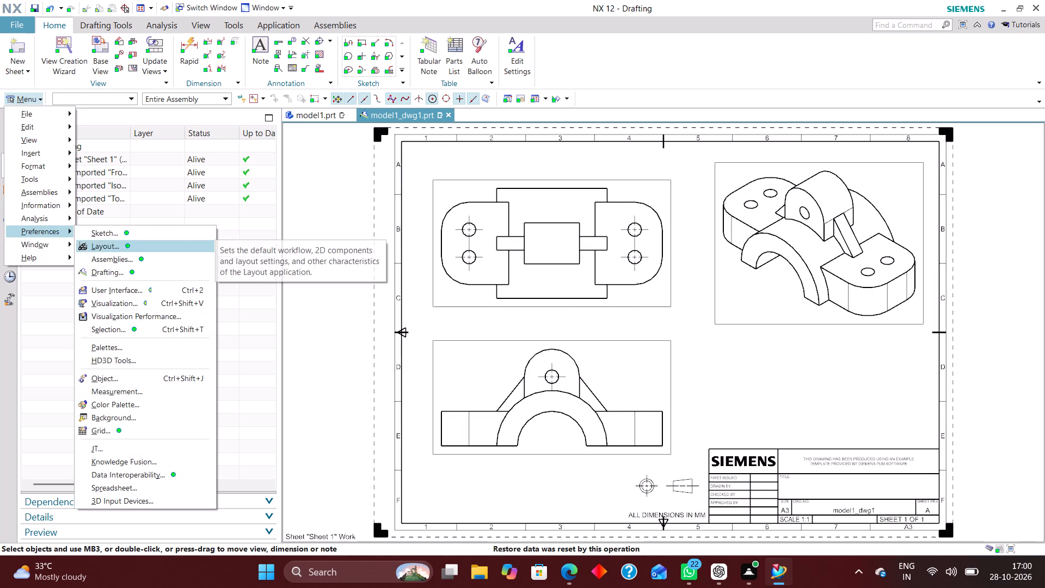
{"action": "left_click", "coordinate": [140, 272]}
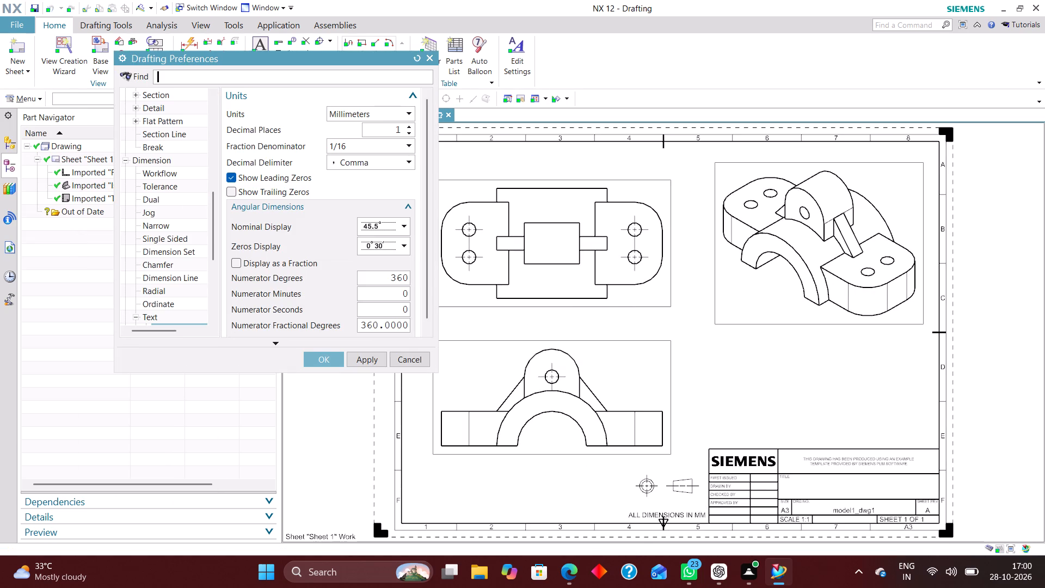
{"action": "left_click", "coordinate": [353, 166]}
{"action": "left_click", "coordinate": [358, 176]}
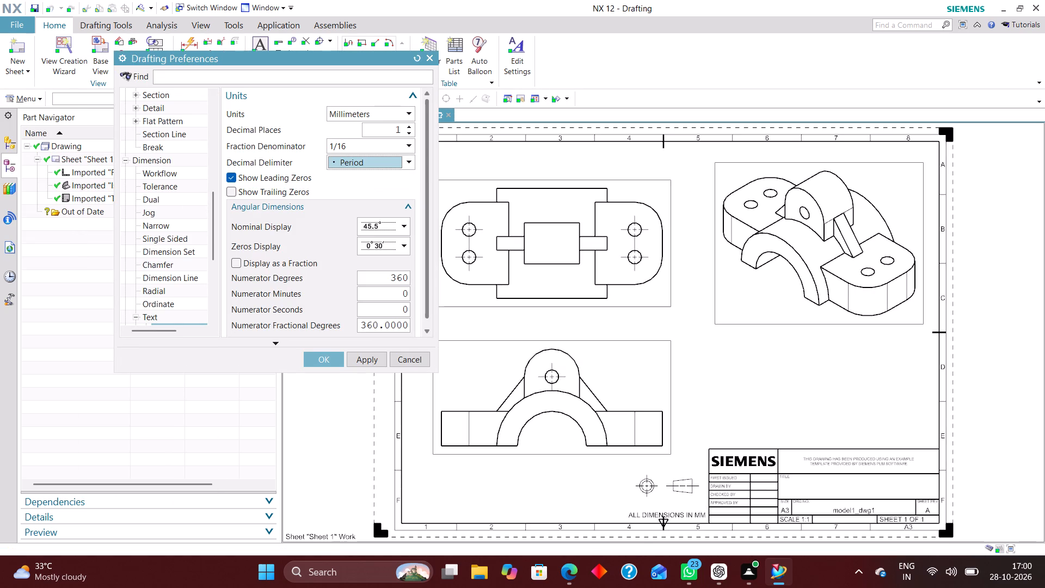
{"action": "scroll", "coordinate": [161, 180], "scroll_direction": "up", "scroll_amount": 4}
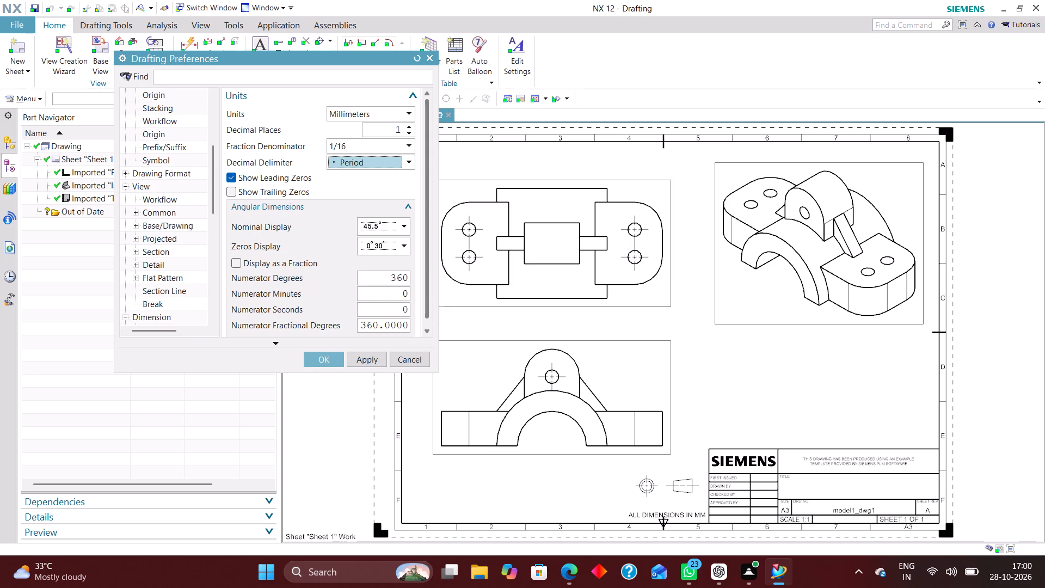
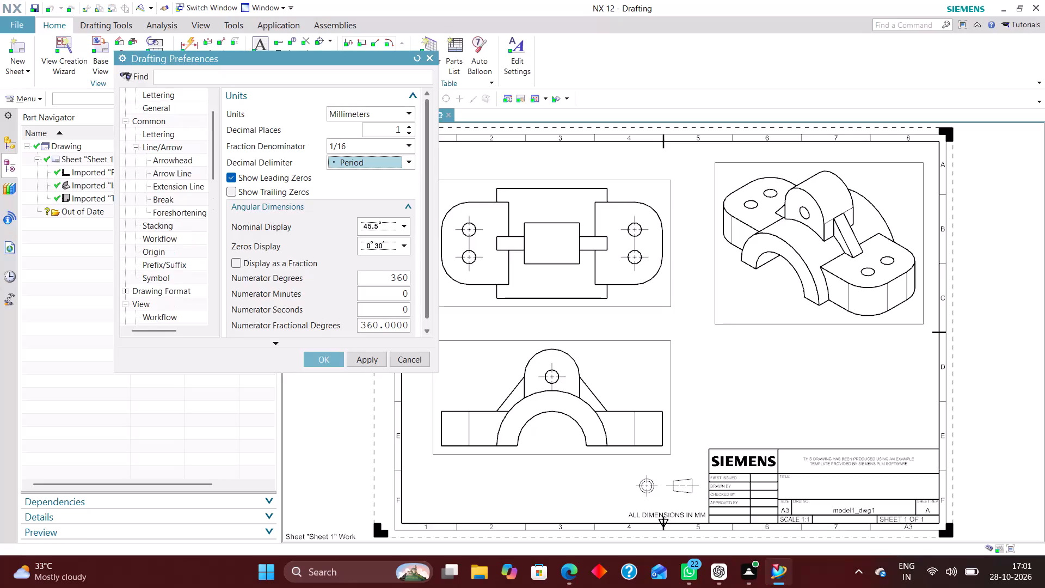
Set the common arrowhead type to Open Arrow for leader and dimension side 1, applied to the entire dimension.
{"action": "scroll", "coordinate": [155, 164], "scroll_direction": "up", "scroll_amount": 12}
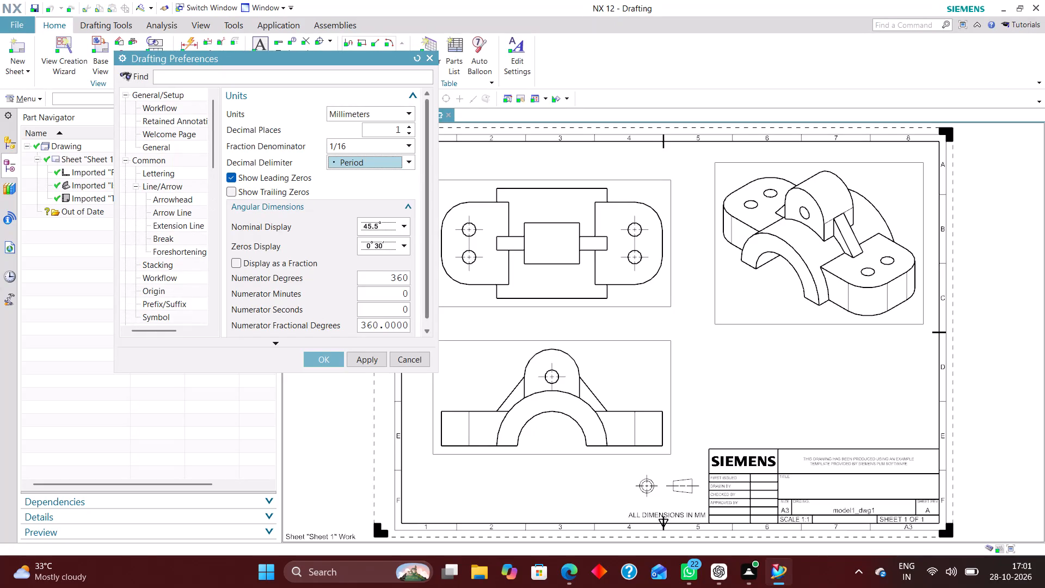
{"action": "left_click", "coordinate": [174, 199]}
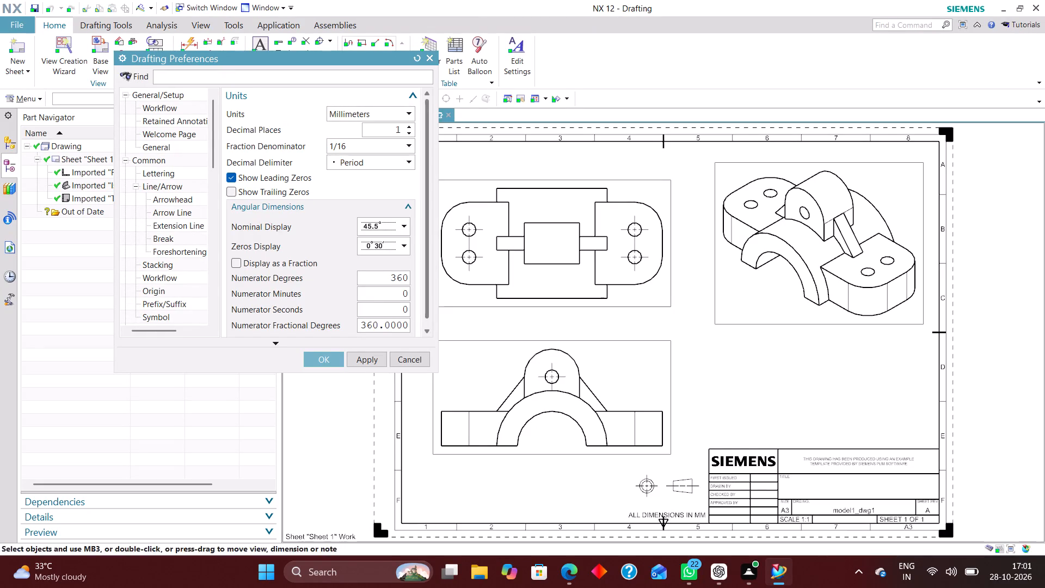
{"action": "left_click", "coordinate": [370, 203]}
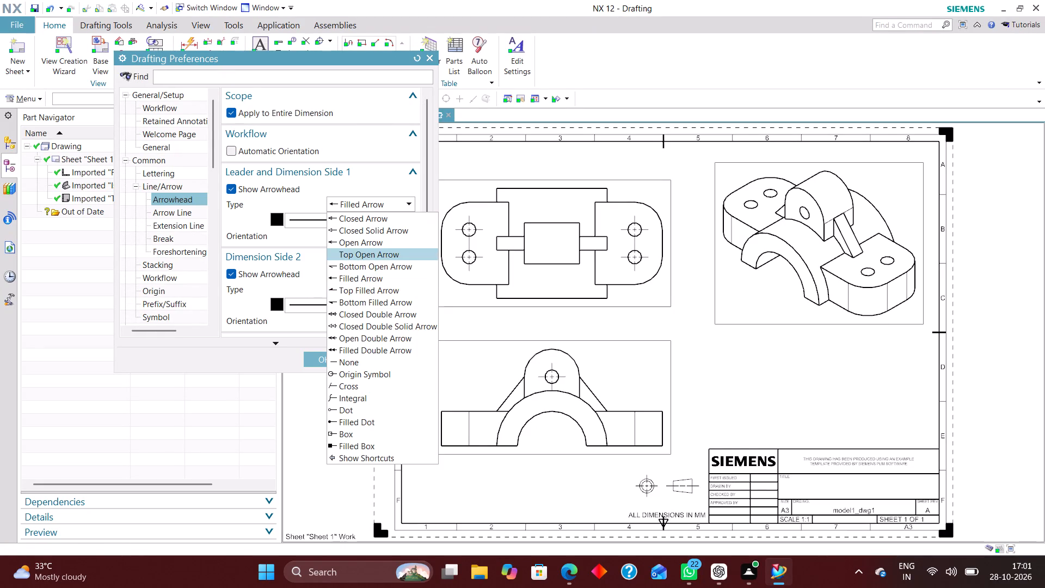
{"action": "left_click", "coordinate": [365, 243]}
Set the extension line gap to 2 for the entire dimension and accept the Drafting Preferences.
{"action": "left_click", "coordinate": [175, 223]}
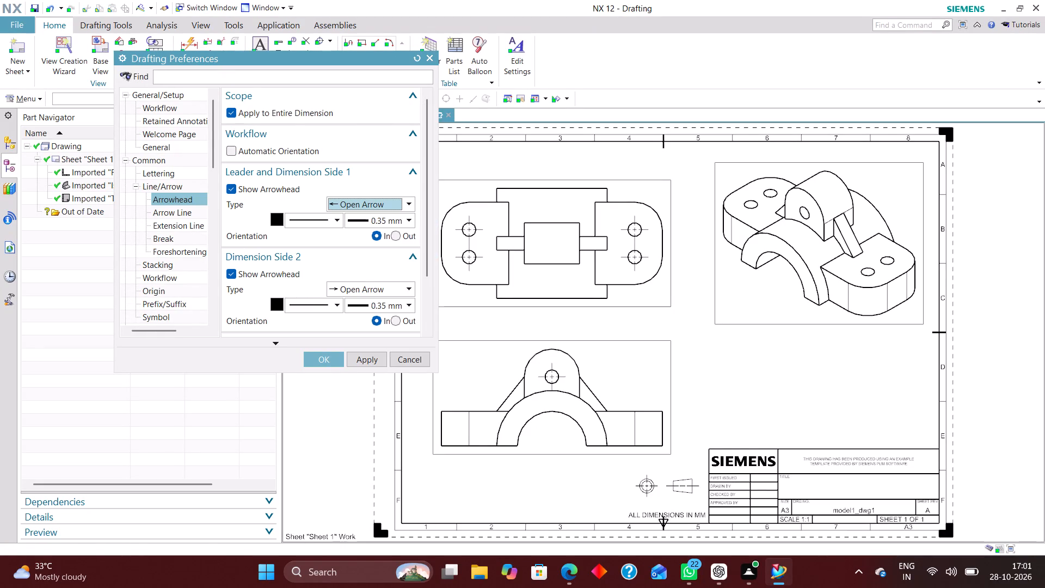
{"action": "left_click_drag", "start_coordinate": [366, 182], "coordinate": [474, 177]}
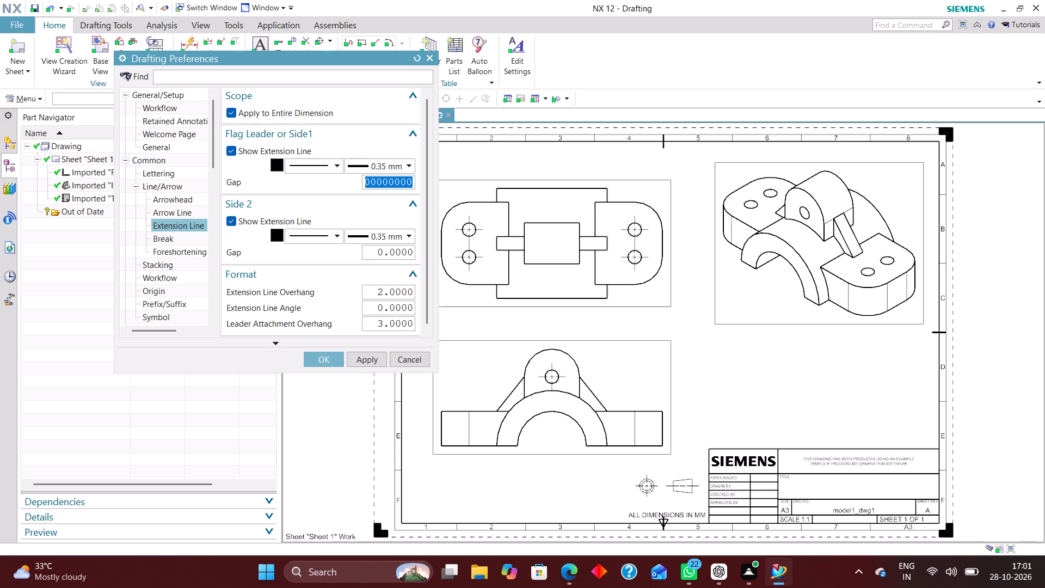
{"action": "key", "text": "2"}
{"action": "key", "text": "Return"}
{"action": "scroll", "coordinate": [165, 272], "scroll_direction": "down", "scroll_amount": 2}
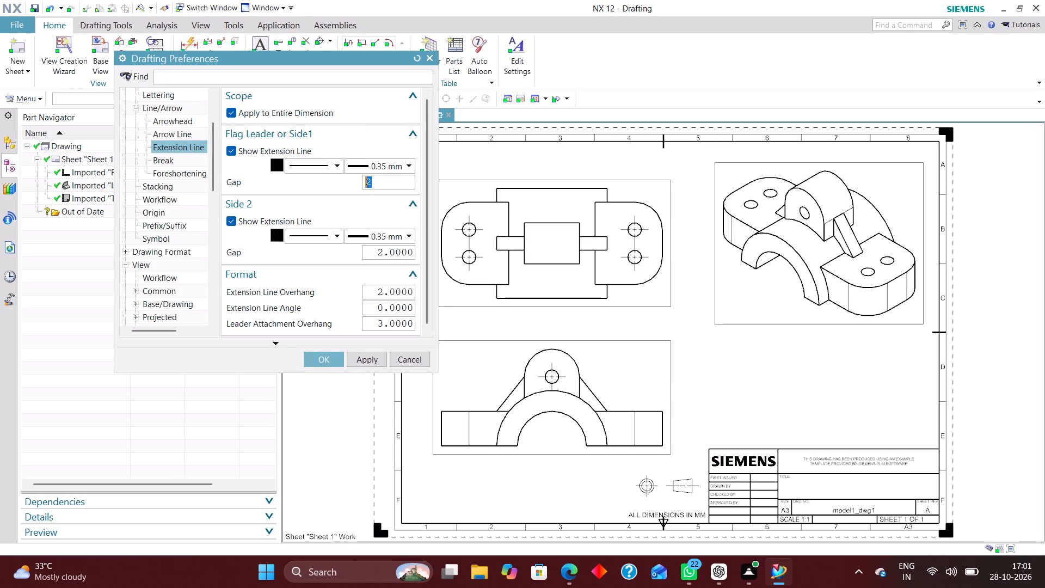
{"action": "scroll", "coordinate": [170, 235], "scroll_direction": "down", "scroll_amount": 4}
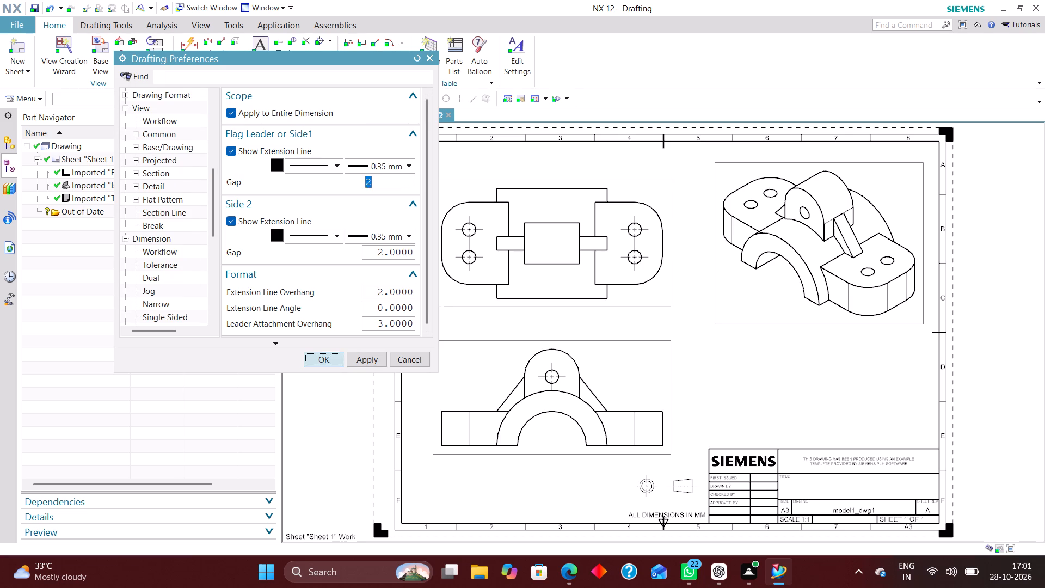
{"action": "left_click", "coordinate": [333, 357]}
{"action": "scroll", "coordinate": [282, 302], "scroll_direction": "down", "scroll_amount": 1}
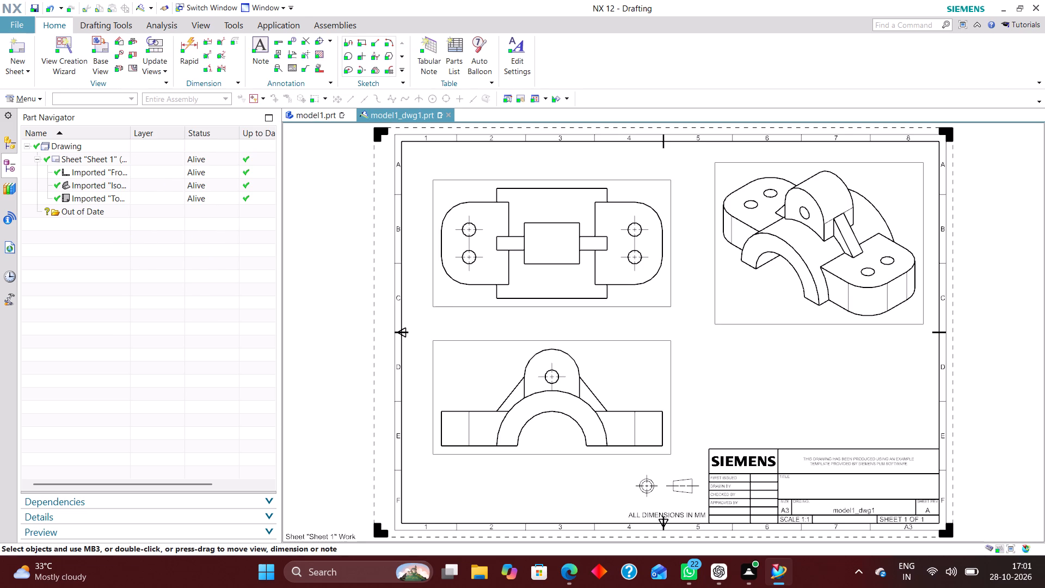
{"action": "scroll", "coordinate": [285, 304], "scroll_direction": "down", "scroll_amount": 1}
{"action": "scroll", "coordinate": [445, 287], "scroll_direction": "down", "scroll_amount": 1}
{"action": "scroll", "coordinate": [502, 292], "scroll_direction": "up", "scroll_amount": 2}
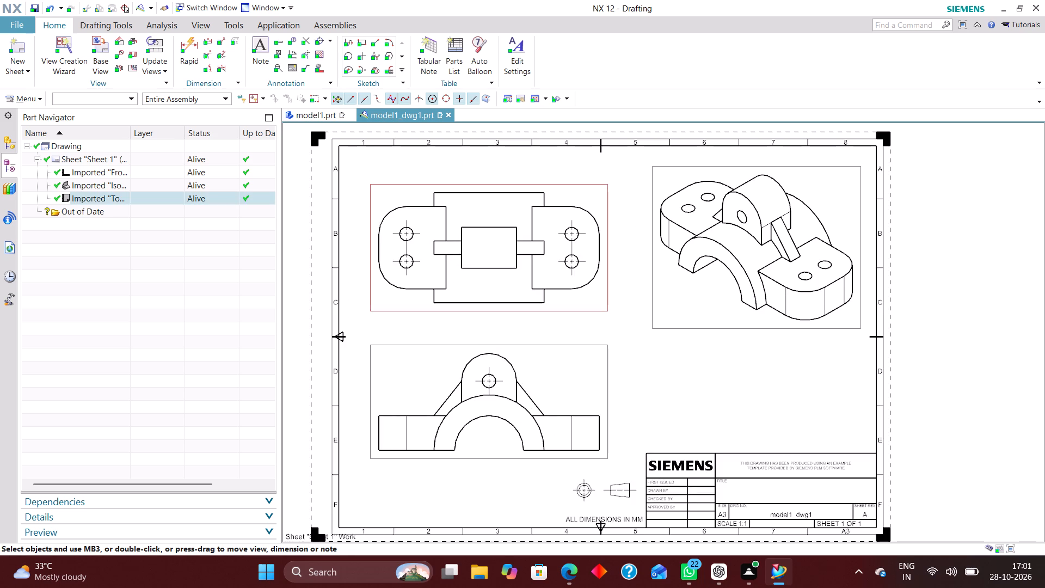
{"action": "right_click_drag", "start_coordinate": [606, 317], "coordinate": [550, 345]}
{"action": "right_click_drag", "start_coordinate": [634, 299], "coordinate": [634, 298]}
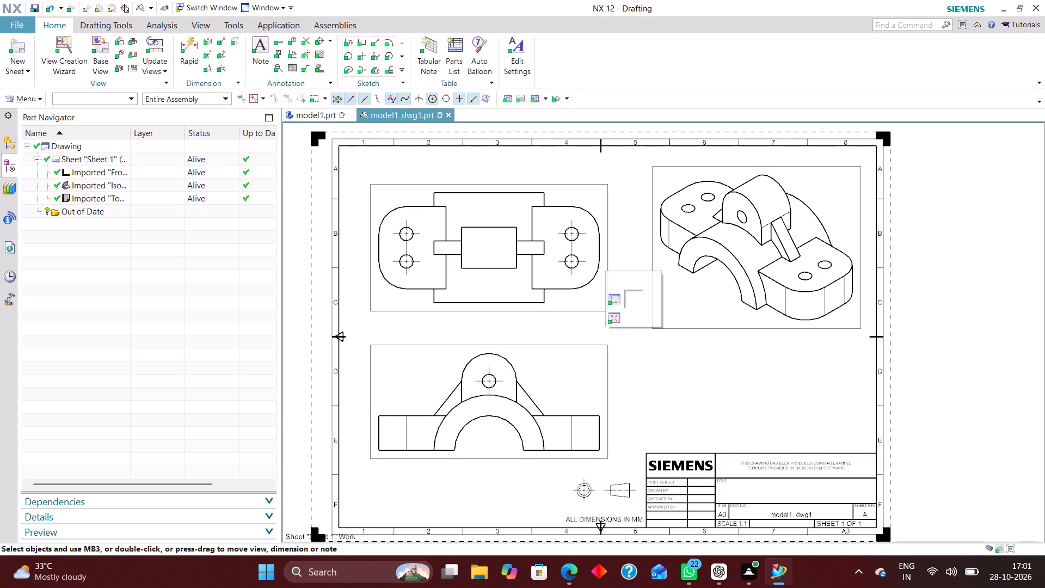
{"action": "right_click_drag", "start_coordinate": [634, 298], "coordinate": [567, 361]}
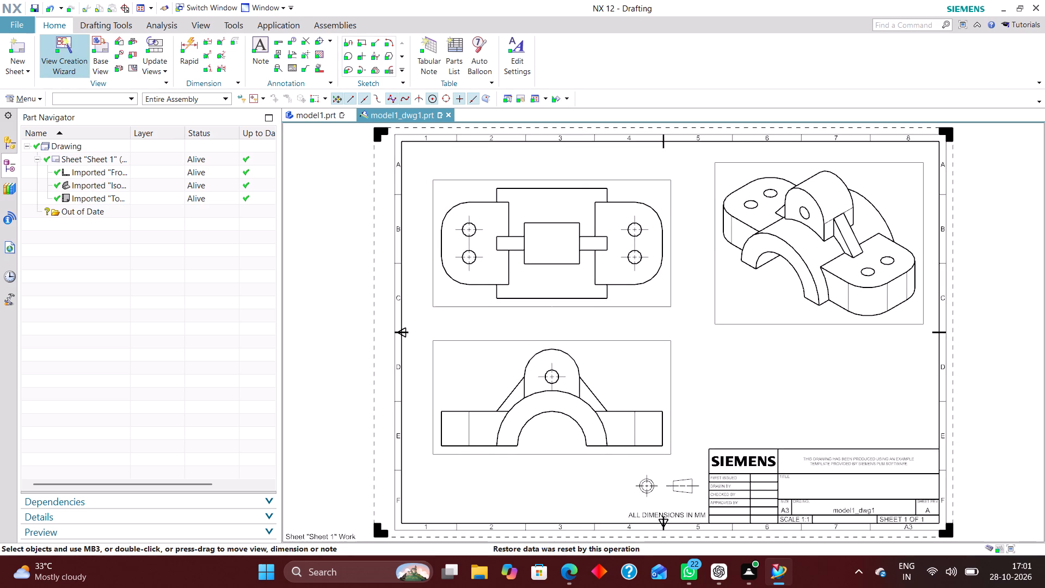
Add a Rapid Dimension for the horizontal spacing between the two lower holes, placed below the top view.
{"action": "left_click", "coordinate": [184, 45]}
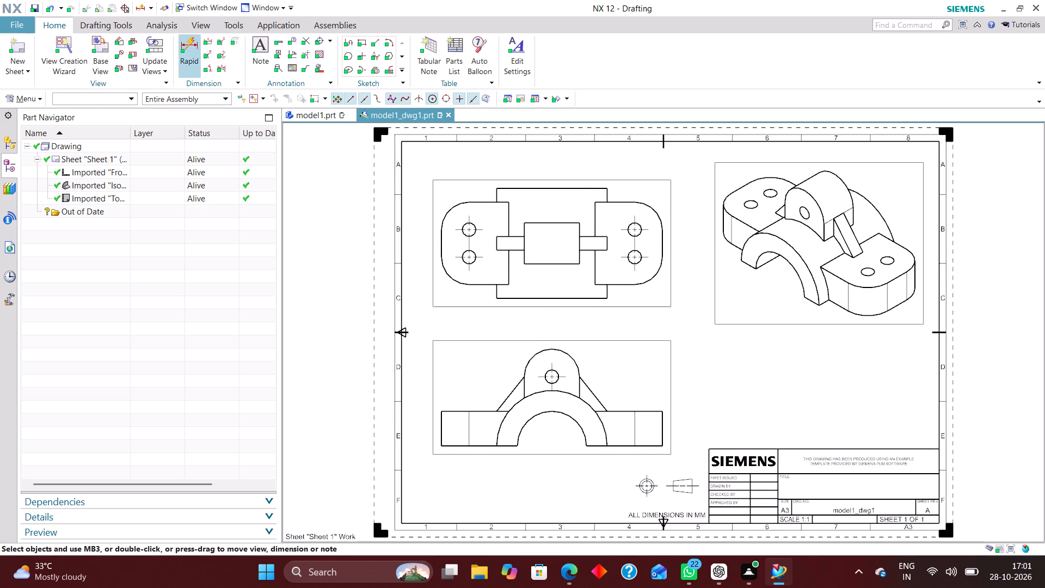
{"action": "scroll", "coordinate": [558, 304], "scroll_direction": "up", "scroll_amount": 2}
{"action": "scroll", "coordinate": [404, 300], "scroll_direction": "down", "scroll_amount": 2}
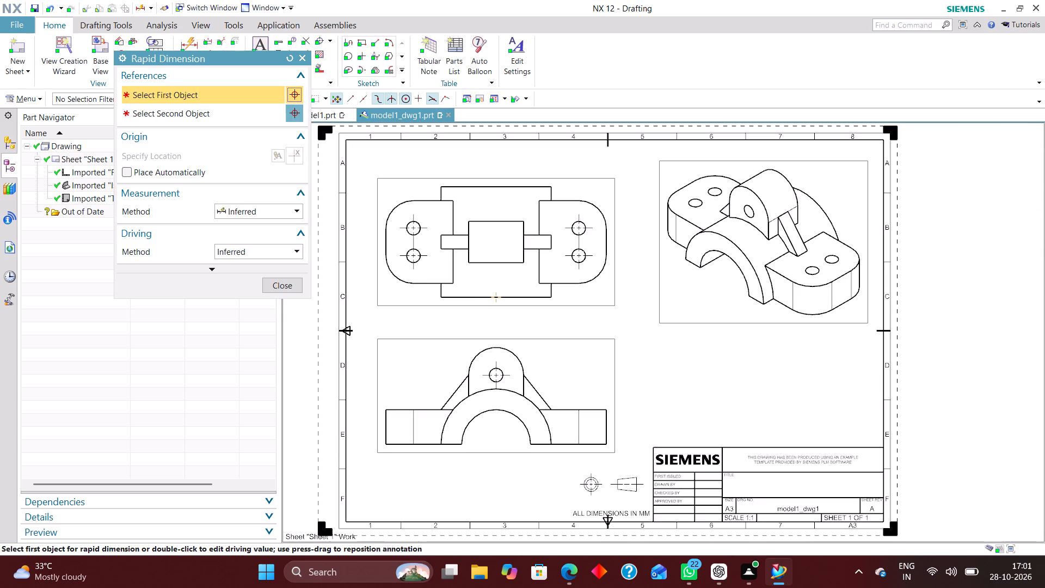
{"action": "left_click", "coordinate": [415, 268]}
{"action": "left_click", "coordinate": [579, 269]}
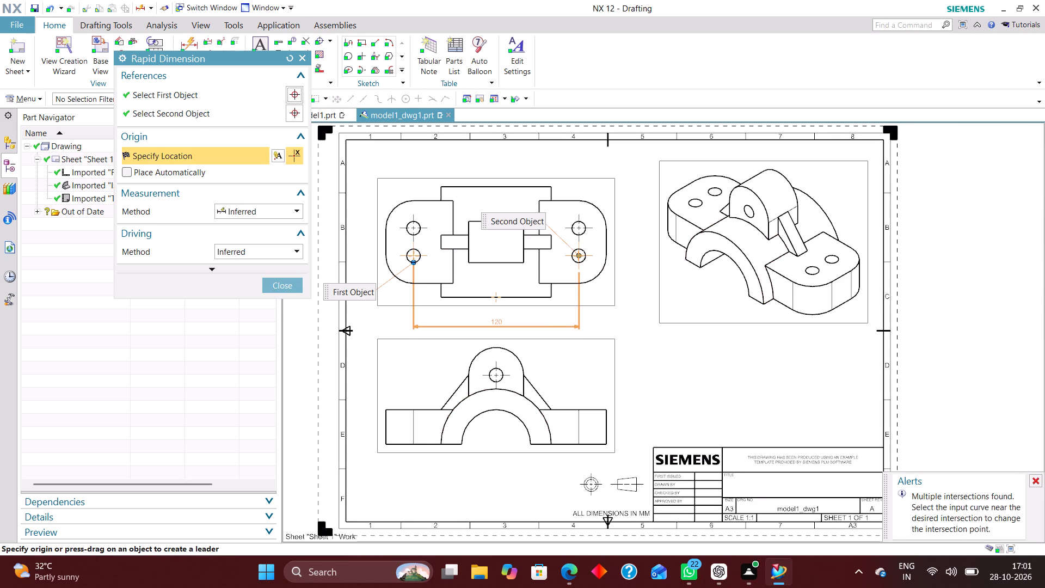
{"action": "left_click", "coordinate": [508, 322]}
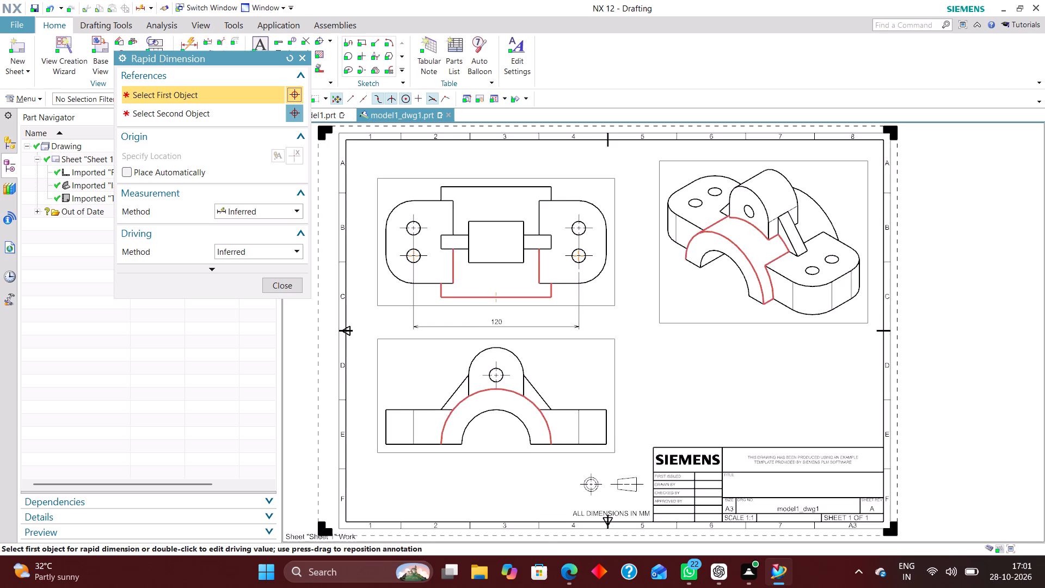
Dimension the vertical distance between the front and rear edges of the central arch body, placed to the right of the top view.
{"action": "scroll", "coordinate": [471, 286], "scroll_direction": "down", "scroll_amount": 1}
{"action": "scroll", "coordinate": [533, 256], "scroll_direction": "up", "scroll_amount": 2}
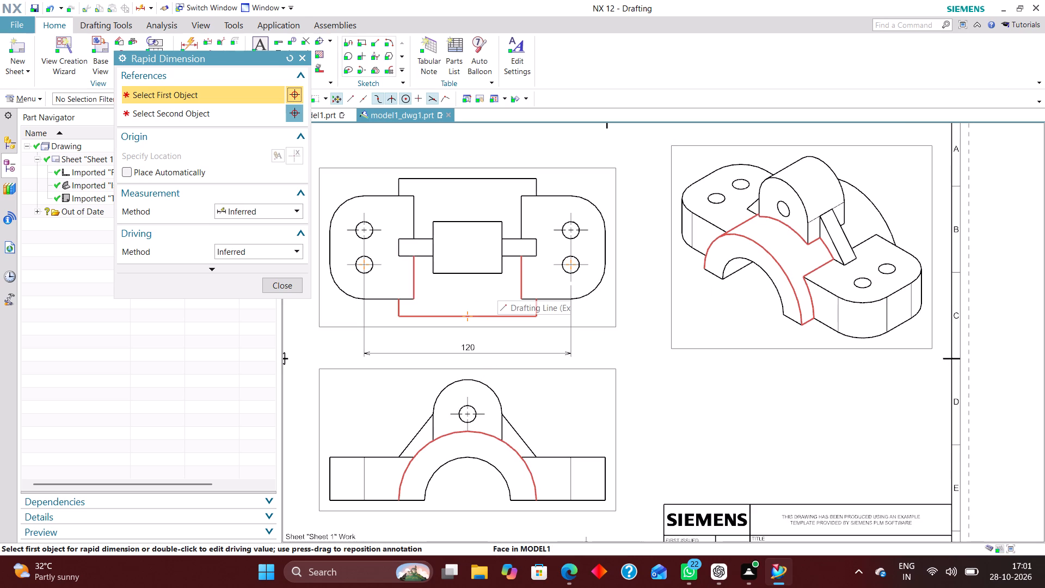
{"action": "scroll", "coordinate": [465, 285], "scroll_direction": "down", "scroll_amount": 1}
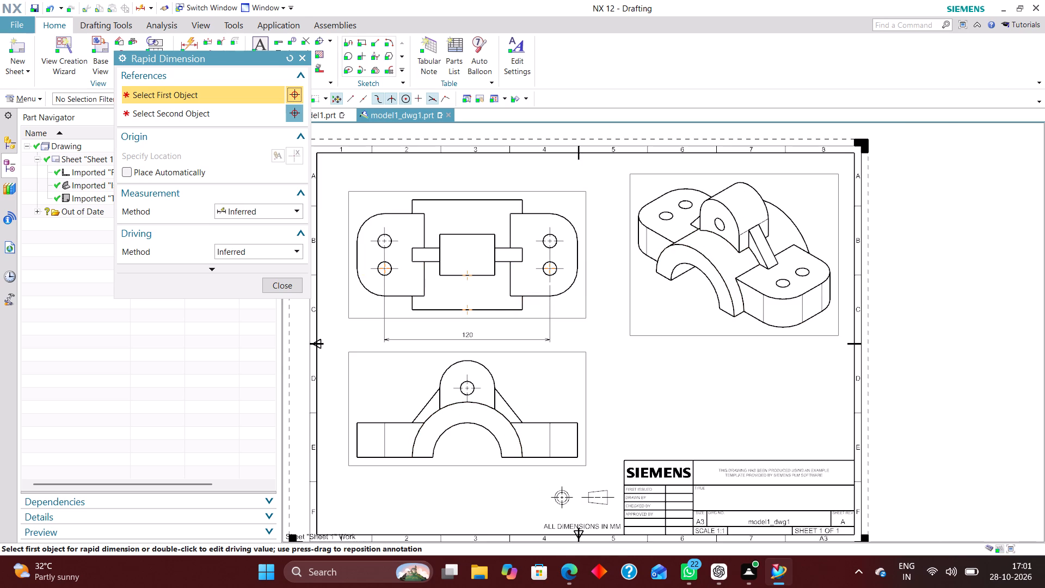
{"action": "left_click", "coordinate": [525, 307]}
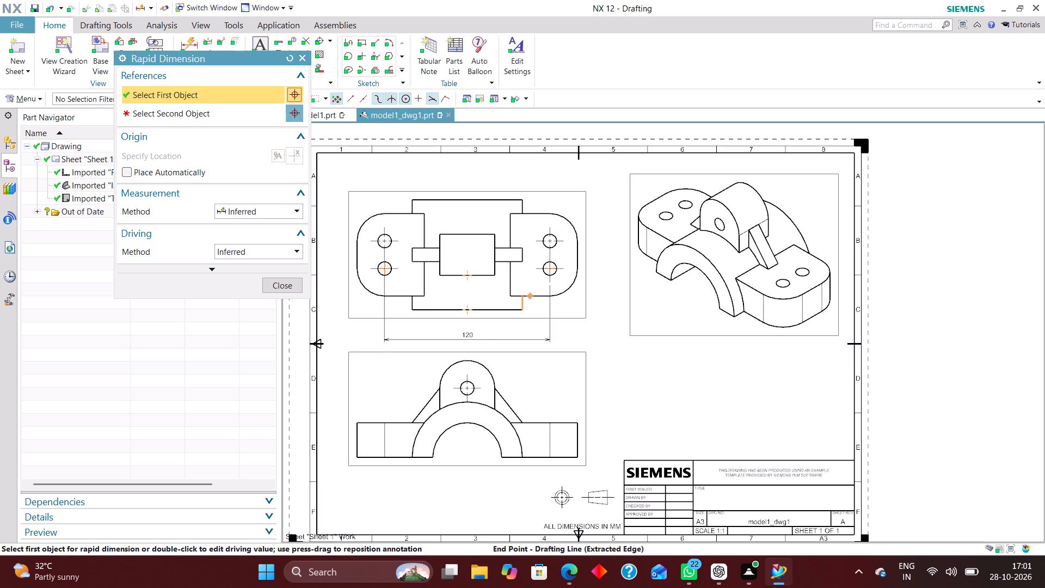
{"action": "left_click", "coordinate": [521, 197]}
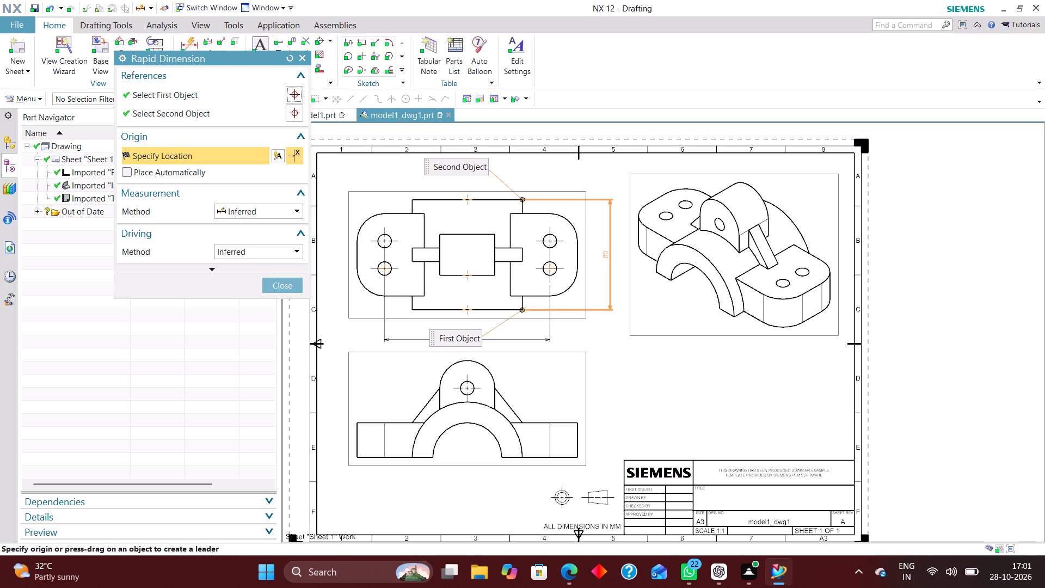
{"action": "left_click", "coordinate": [605, 252]}
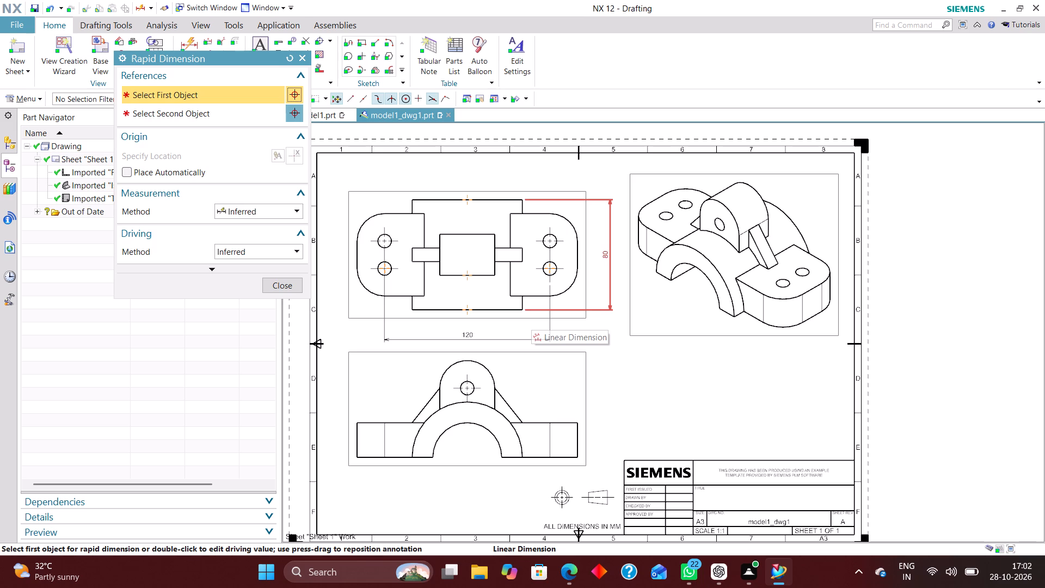
Dimension the horizontal span between the outer end edges of the two ribs, placed above the top view.
{"action": "scroll", "coordinate": [394, 256], "scroll_direction": "up", "scroll_amount": 2}
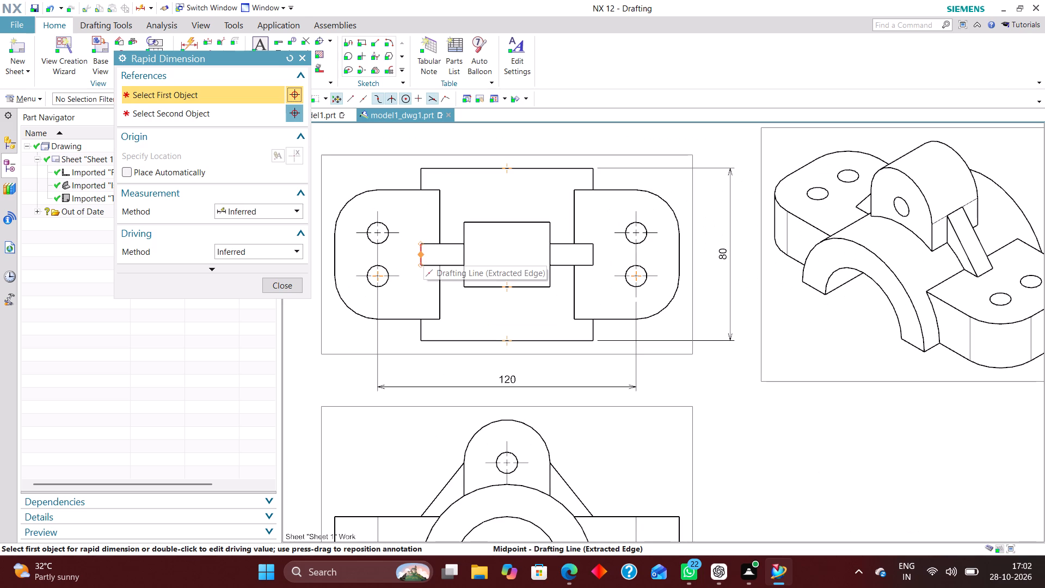
{"action": "left_click", "coordinate": [420, 252]}
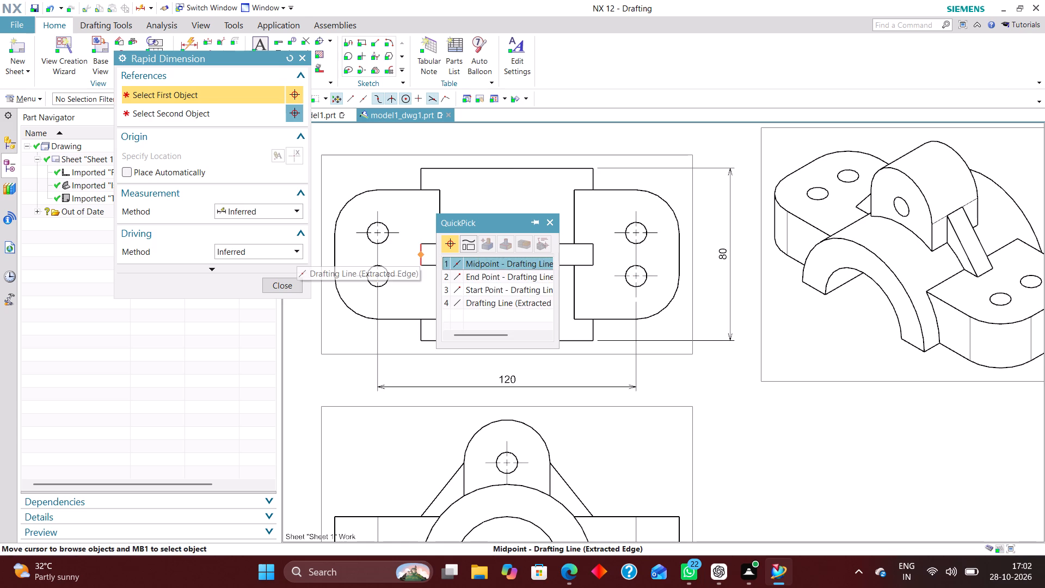
{"action": "left_click", "coordinate": [509, 264]}
{"action": "left_click", "coordinate": [594, 254]}
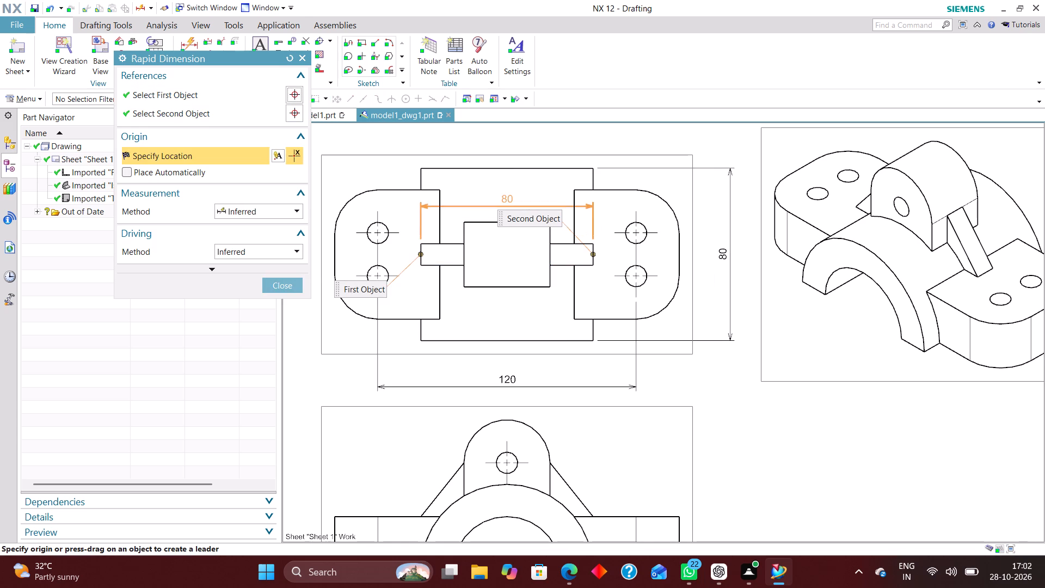
{"action": "scroll", "coordinate": [514, 286], "scroll_direction": "down", "scroll_amount": 1}
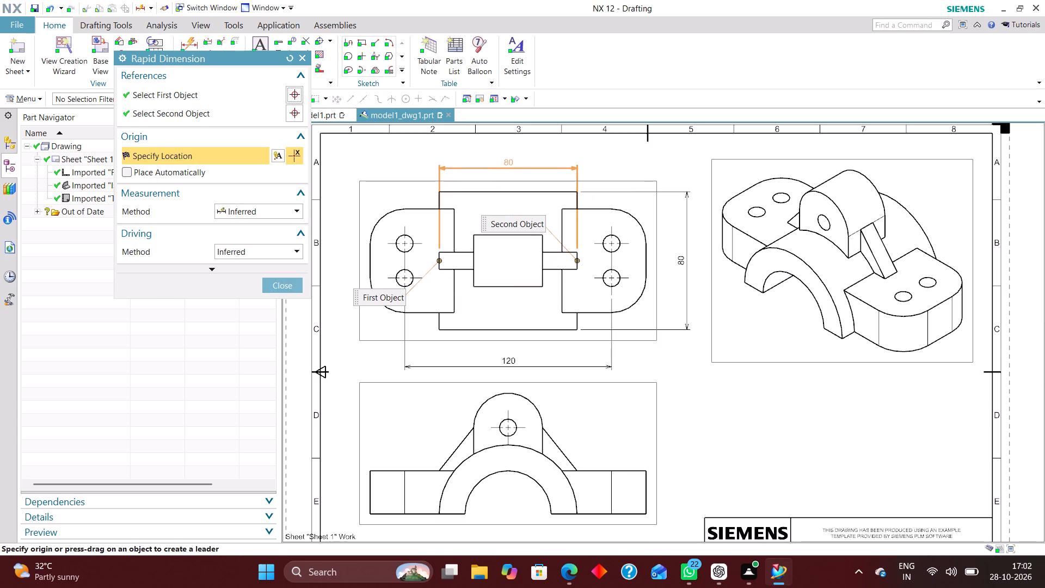
{"action": "left_click", "coordinate": [513, 159]}
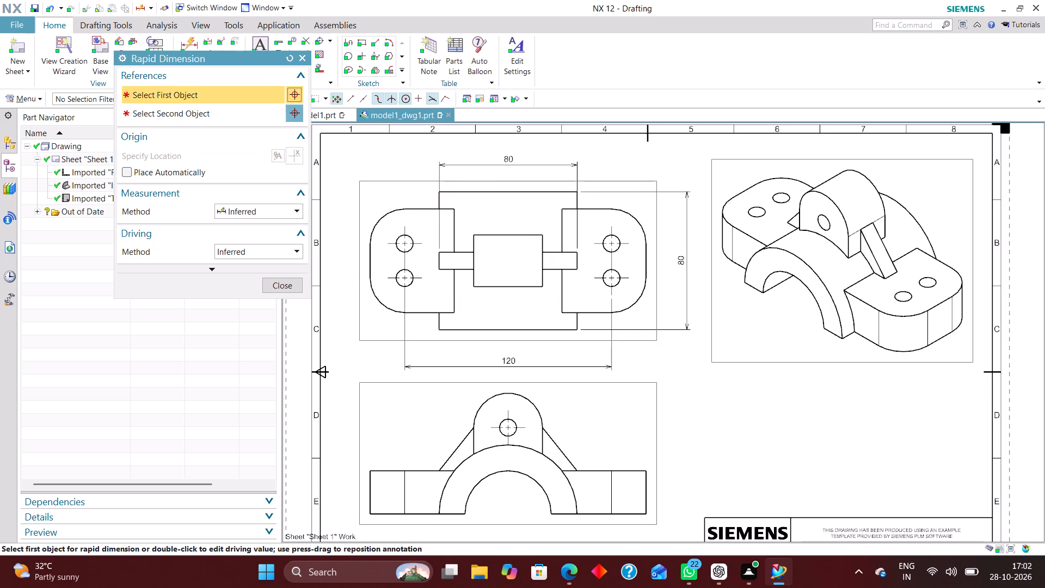
{"action": "left_click", "coordinate": [285, 284]}
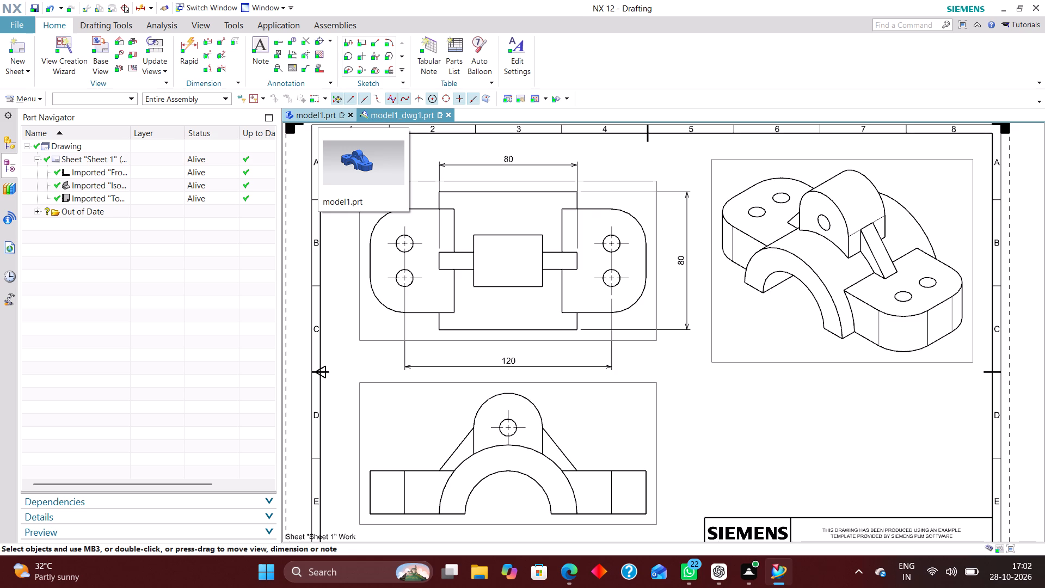
In model1.prt, edit the triangular rib sketch, Sketch (10), and set its horizontal base dimension to 50 mm.
{"action": "left_click", "coordinate": [317, 115]}
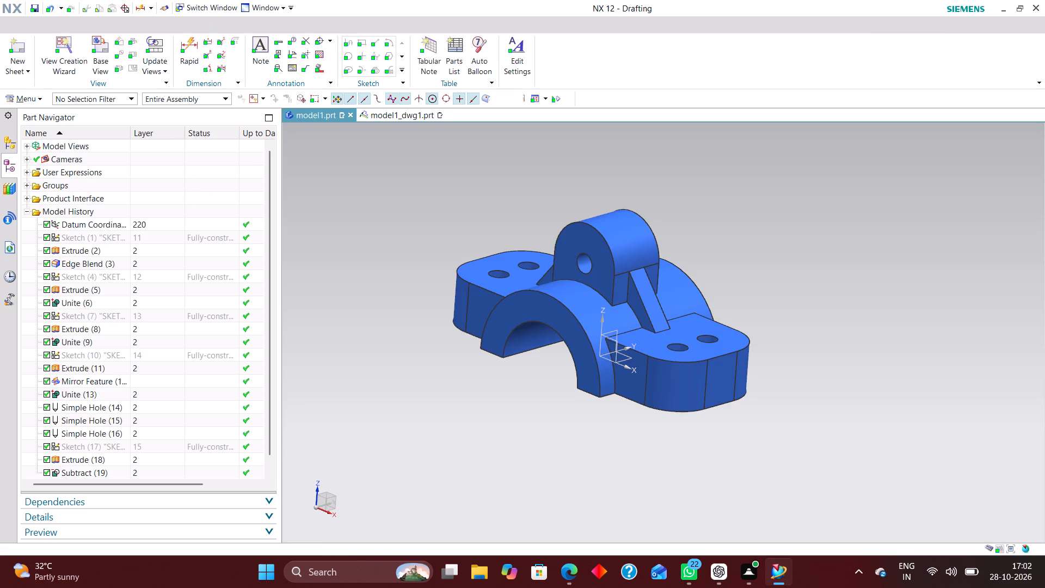
{"action": "left_click", "coordinate": [156, 353]}
{"action": "right_click", "coordinate": [156, 351]}
{"action": "left_click", "coordinate": [231, 69]}
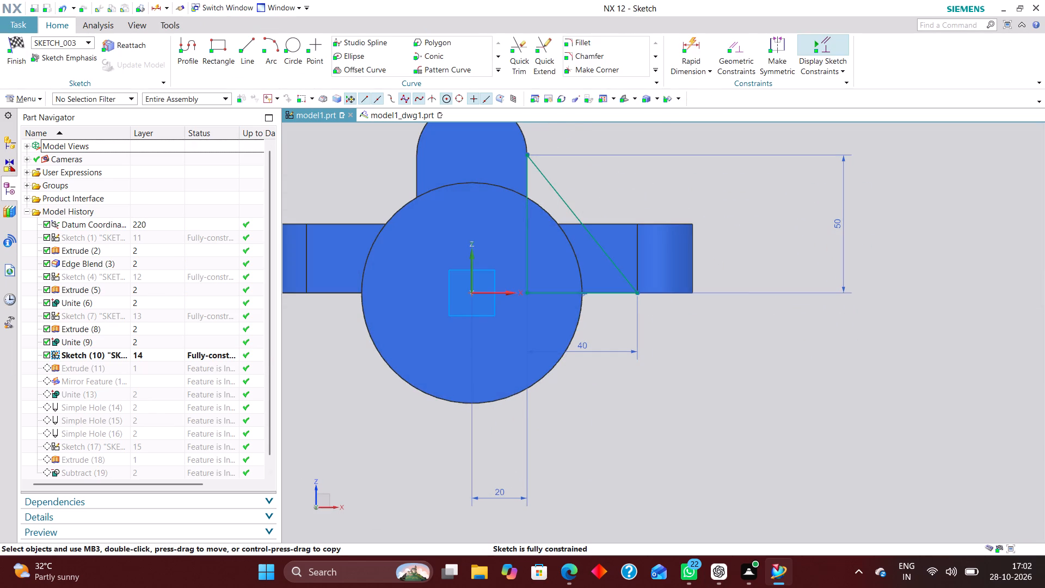
{"action": "double_click", "coordinate": [585, 350]}
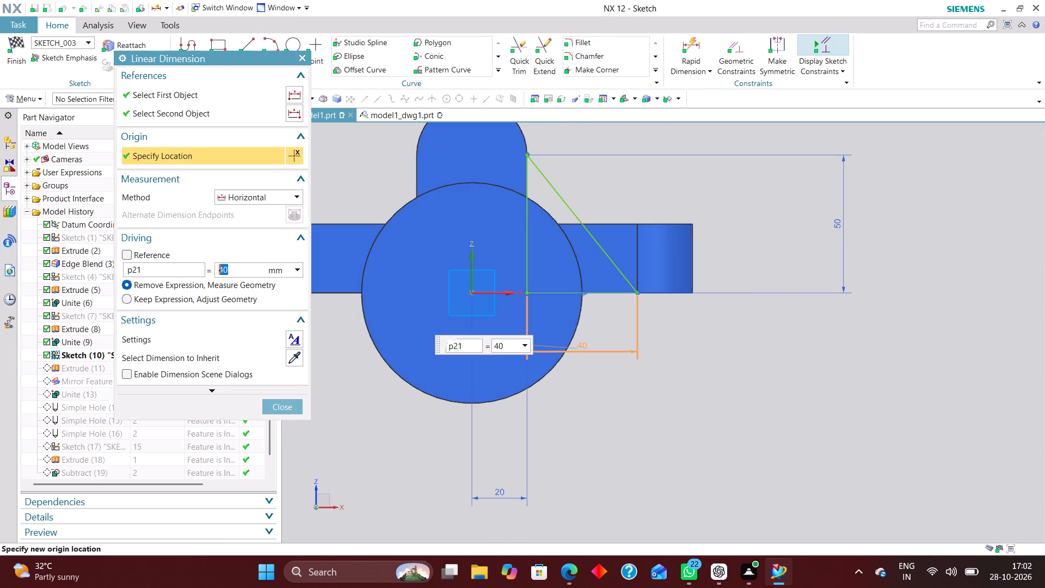
{"action": "type", "text": "50"}
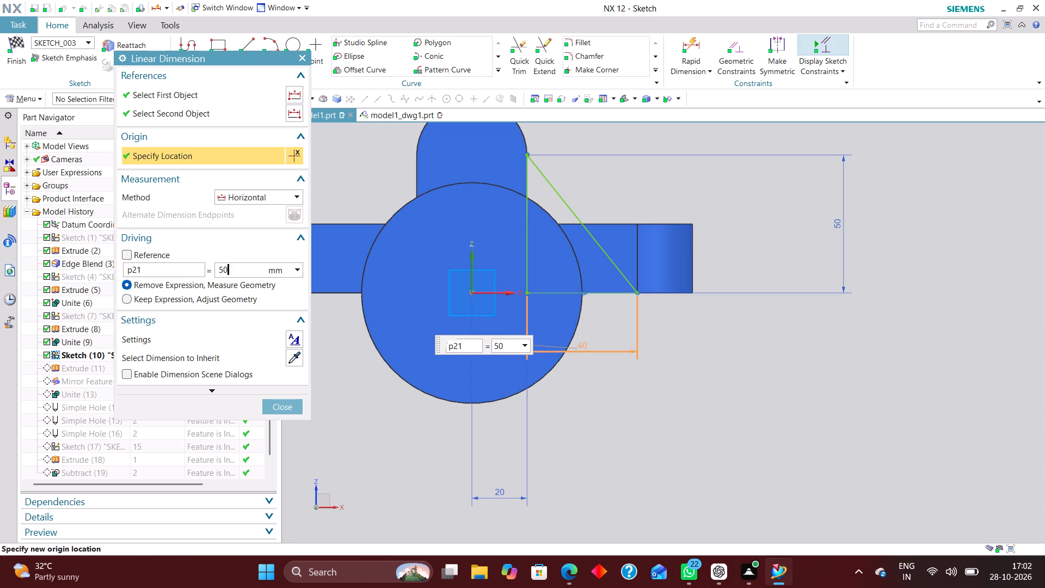
{"action": "key", "text": "Return"}
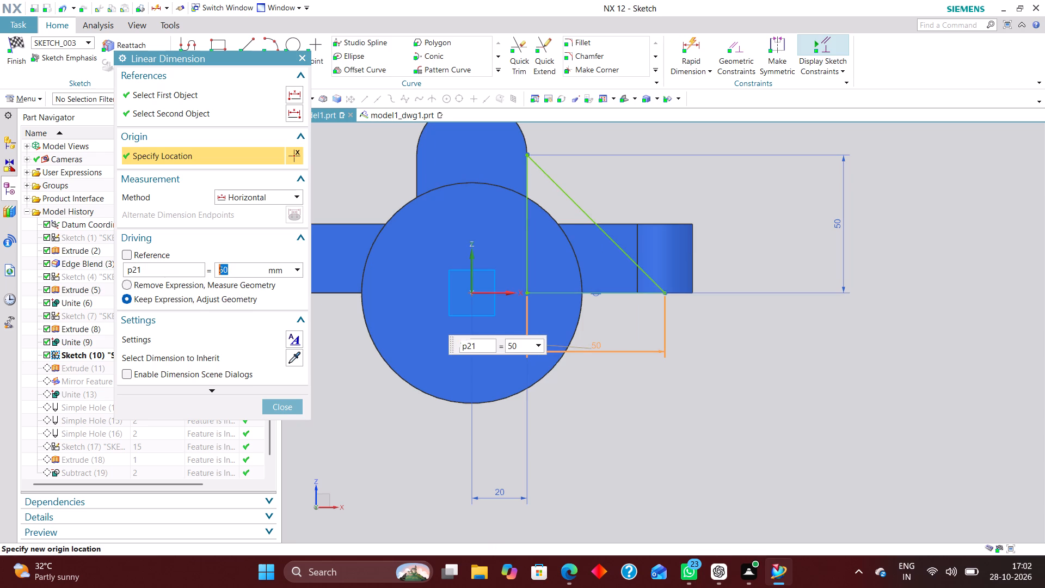
{"action": "left_click", "coordinate": [284, 406]}
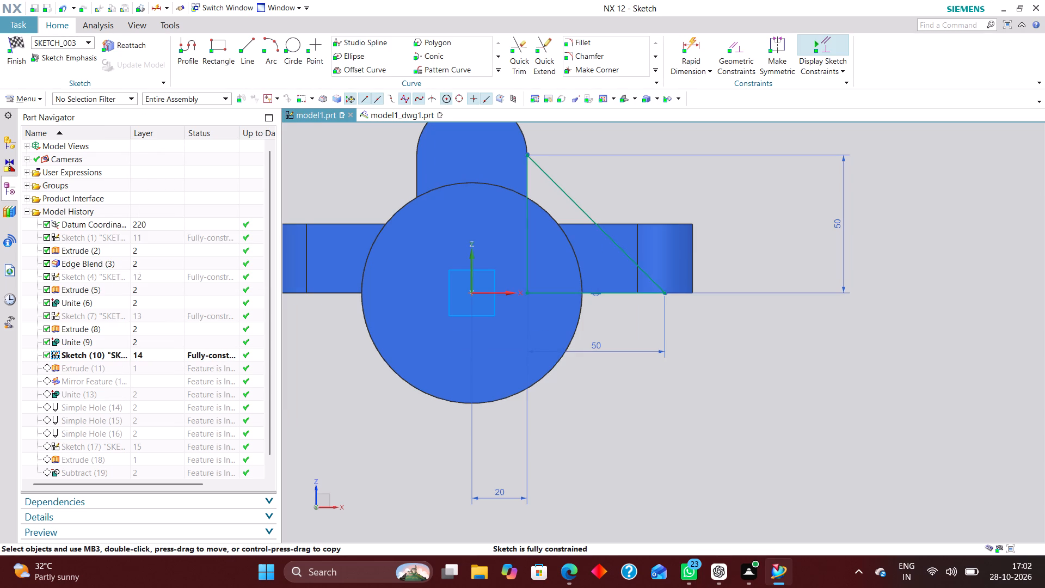
{"action": "left_click", "coordinate": [19, 41]}
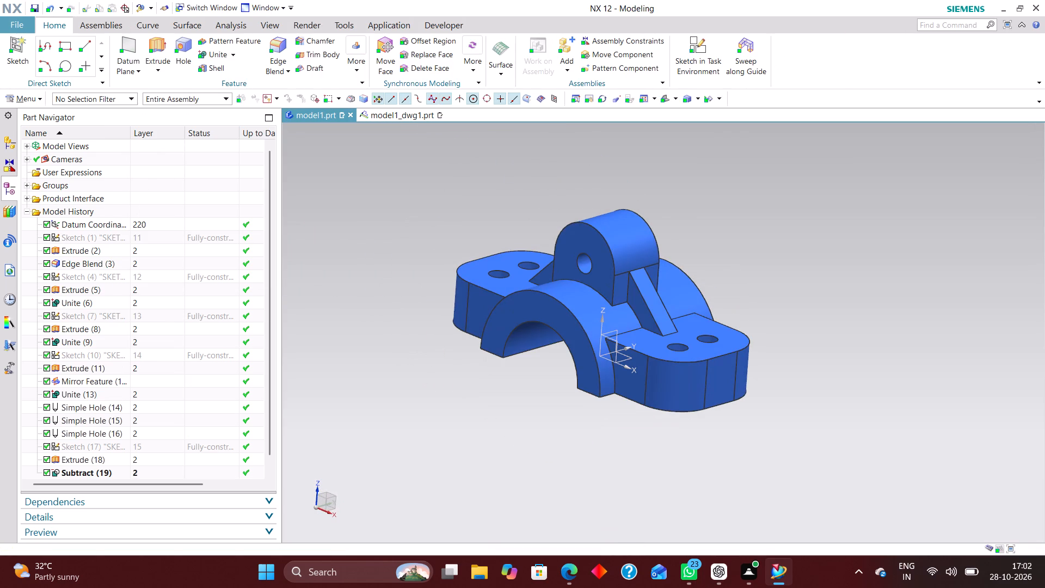
Return to the model1_dwg1 drawing and bring its out-of-date views up to date with the modified rib.
{"action": "left_click", "coordinate": [411, 118]}
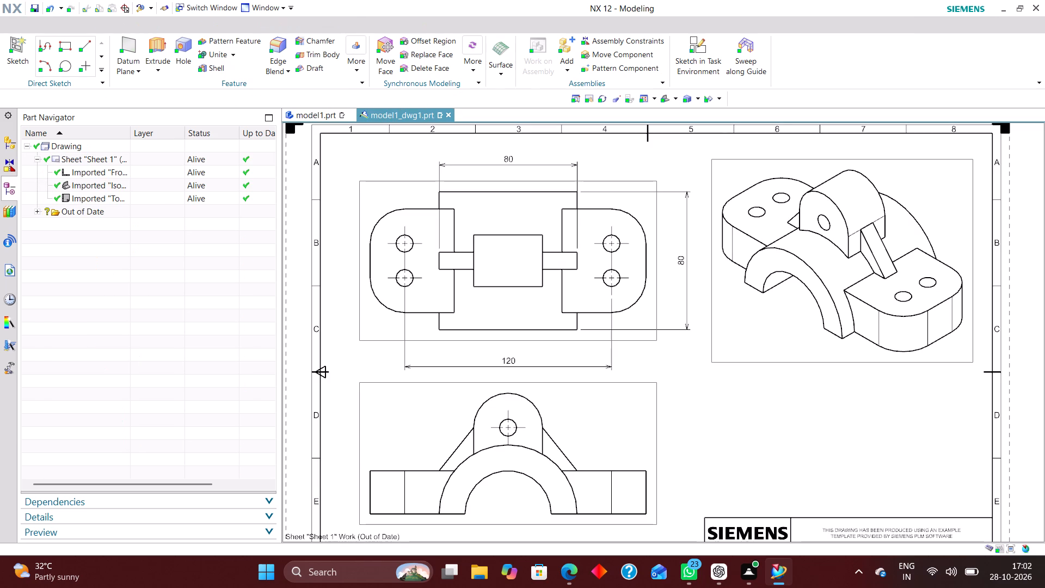
{"action": "left_click", "coordinate": [33, 145]}
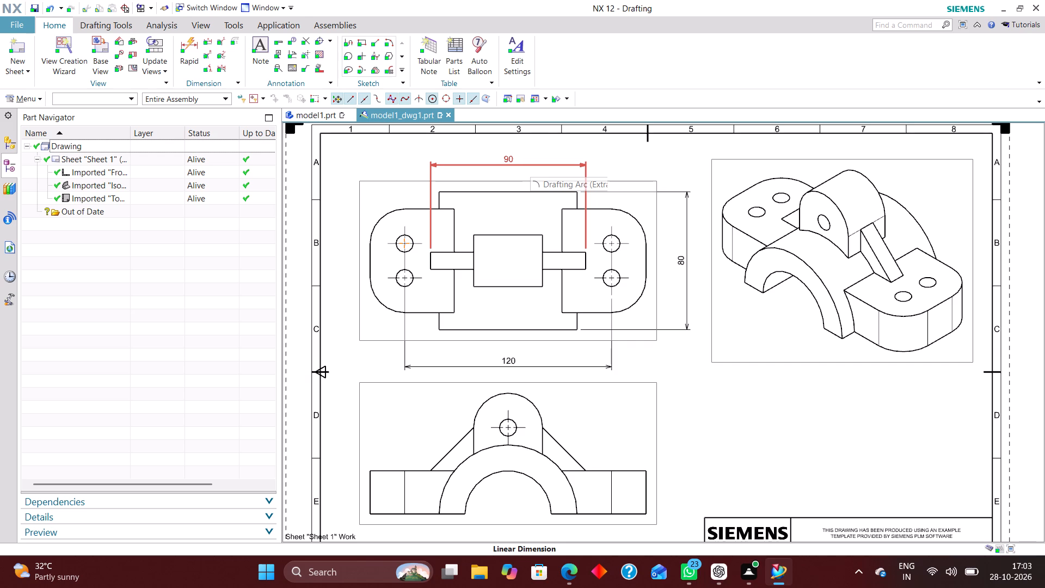
Dimension the horizontal width of the central rectangular boss in the top view, placed just below the boss.
{"action": "scroll", "coordinate": [560, 166], "scroll_direction": "down", "scroll_amount": 2}
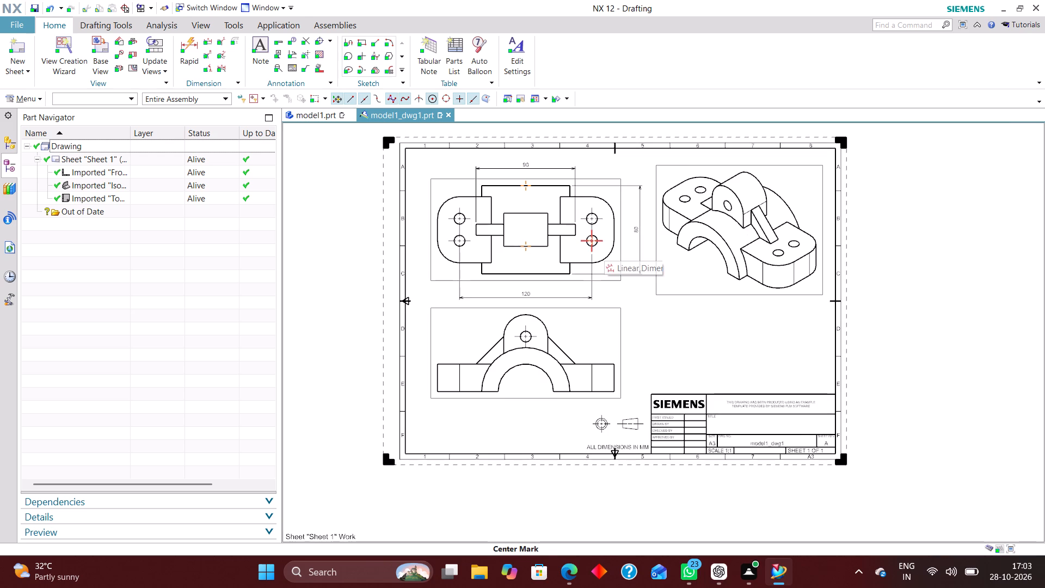
{"action": "scroll", "coordinate": [600, 240], "scroll_direction": "down", "scroll_amount": 1}
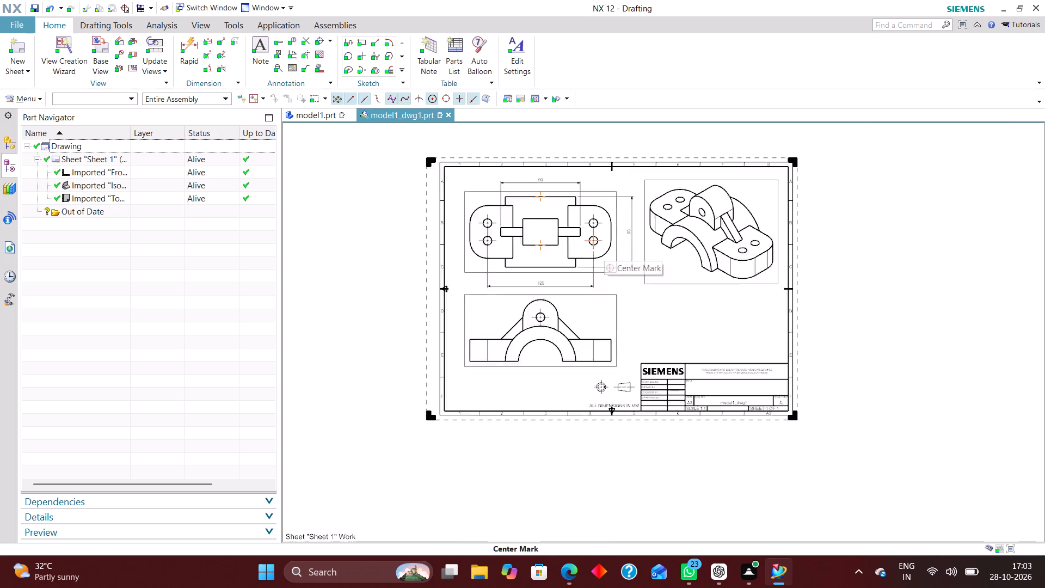
{"action": "scroll", "coordinate": [599, 240], "scroll_direction": "down", "scroll_amount": 1}
{"action": "scroll", "coordinate": [585, 247], "scroll_direction": "up", "scroll_amount": 4}
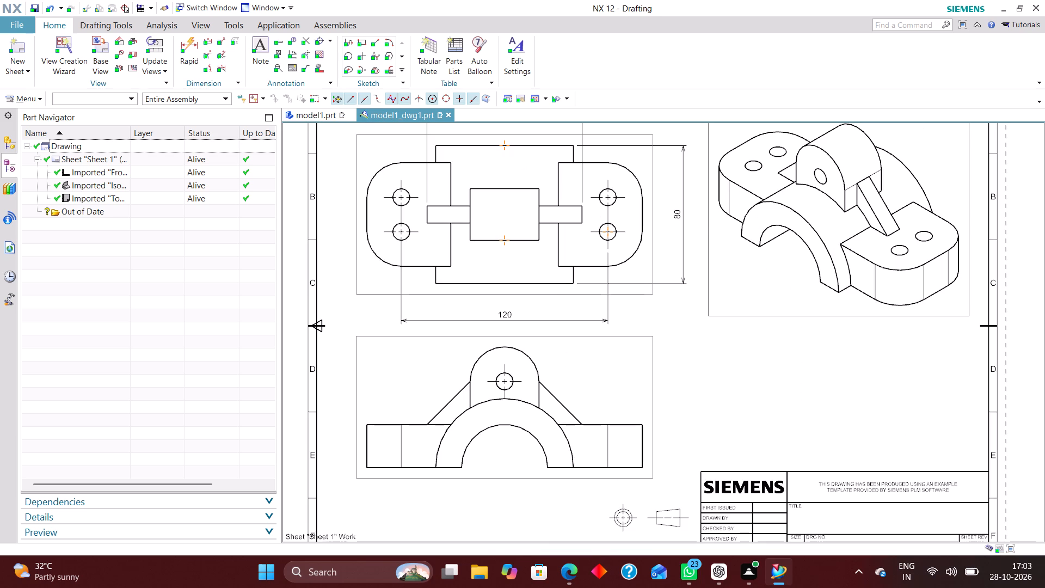
{"action": "scroll", "coordinate": [427, 216], "scroll_direction": "up", "scroll_amount": 4}
{"action": "scroll", "coordinate": [466, 238], "scroll_direction": "down", "scroll_amount": 3}
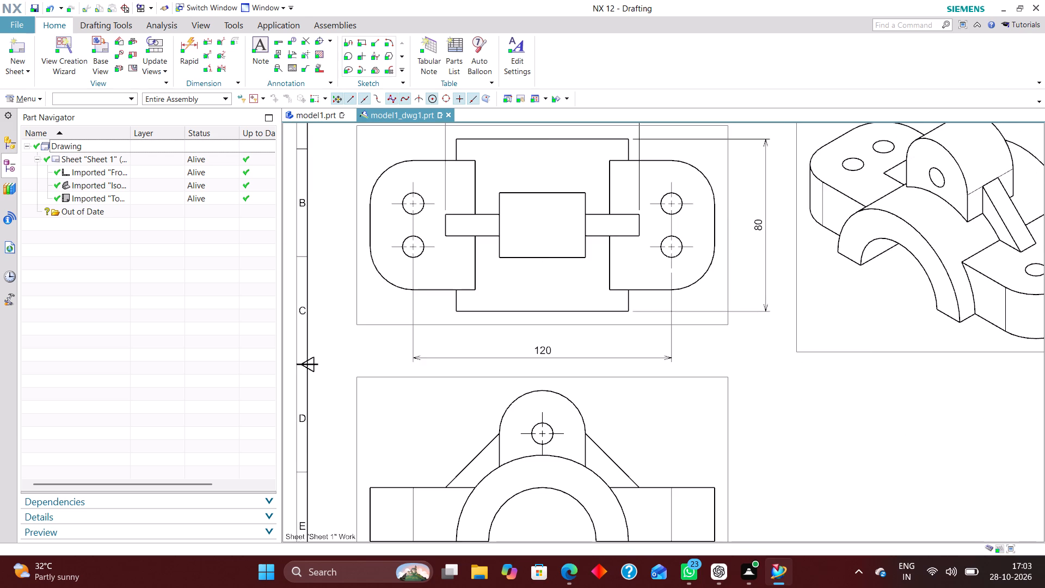
{"action": "left_click", "coordinate": [188, 44]}
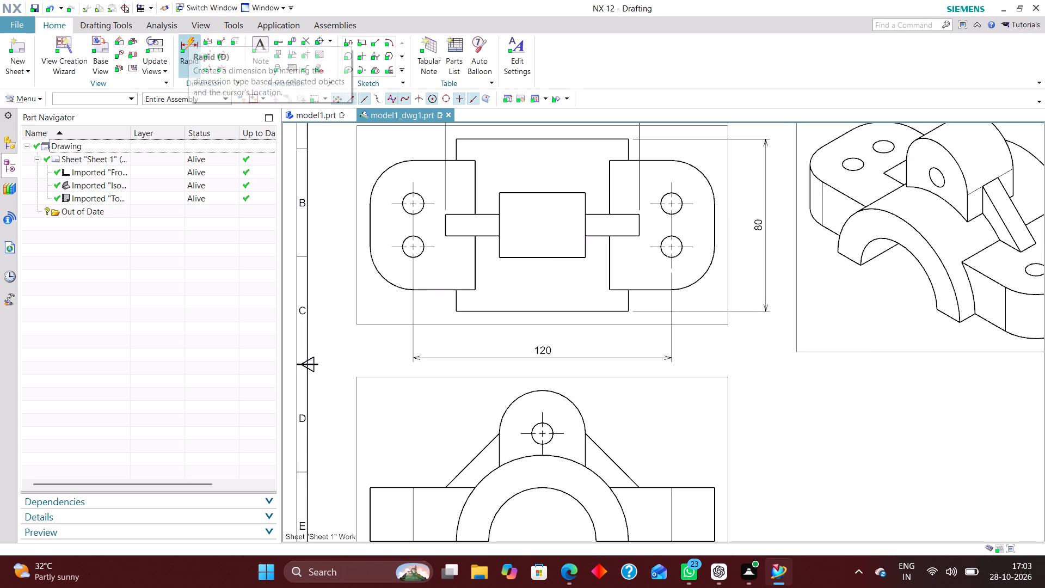
{"action": "left_click", "coordinate": [499, 255]}
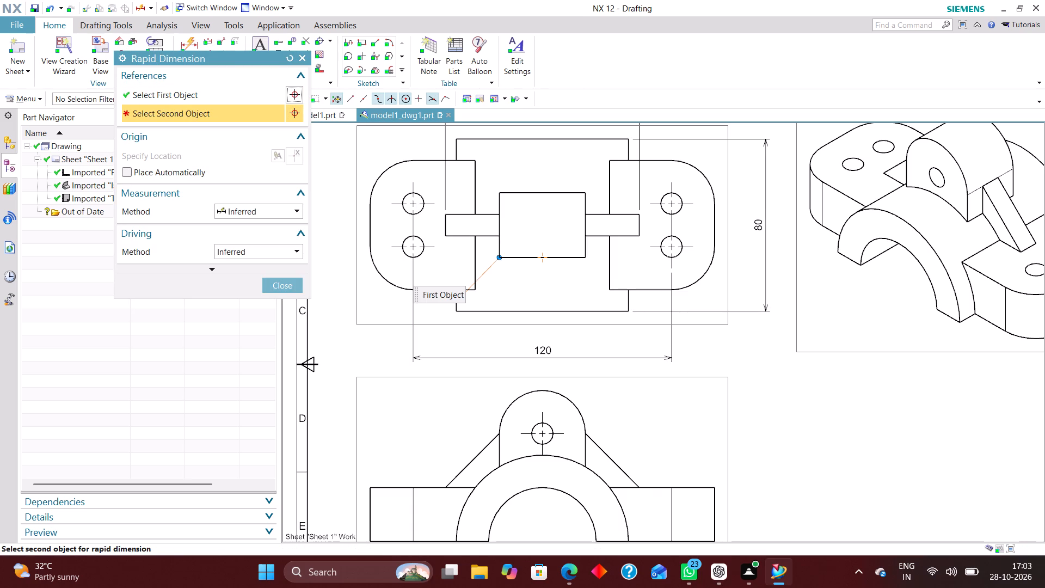
{"action": "left_click", "coordinate": [582, 257]}
{"action": "left_click", "coordinate": [538, 283]}
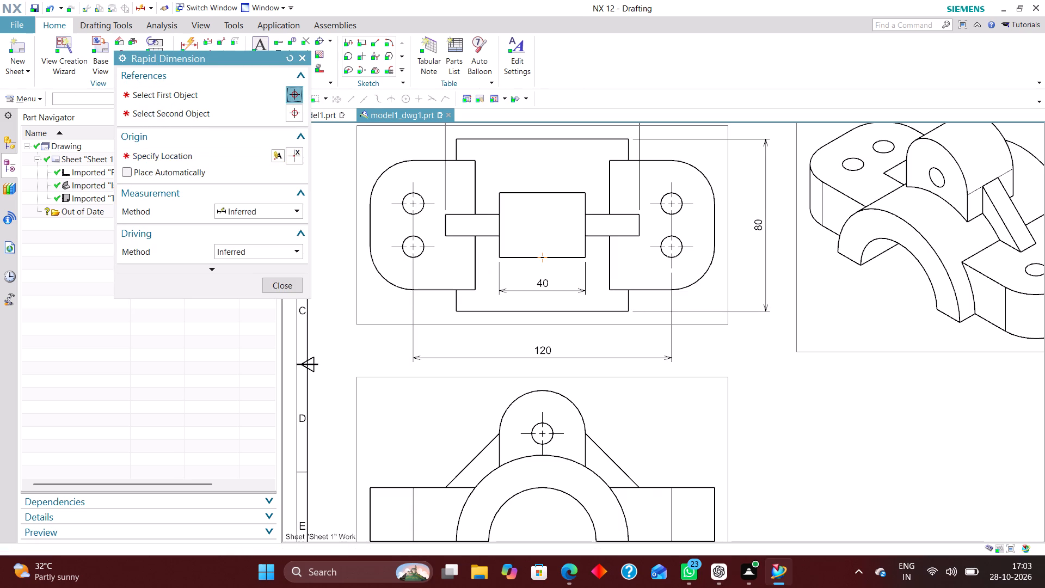
Dimension the vertical depth of the central boss in the top view, placed inside its outline.
{"action": "left_click", "coordinate": [584, 191]}
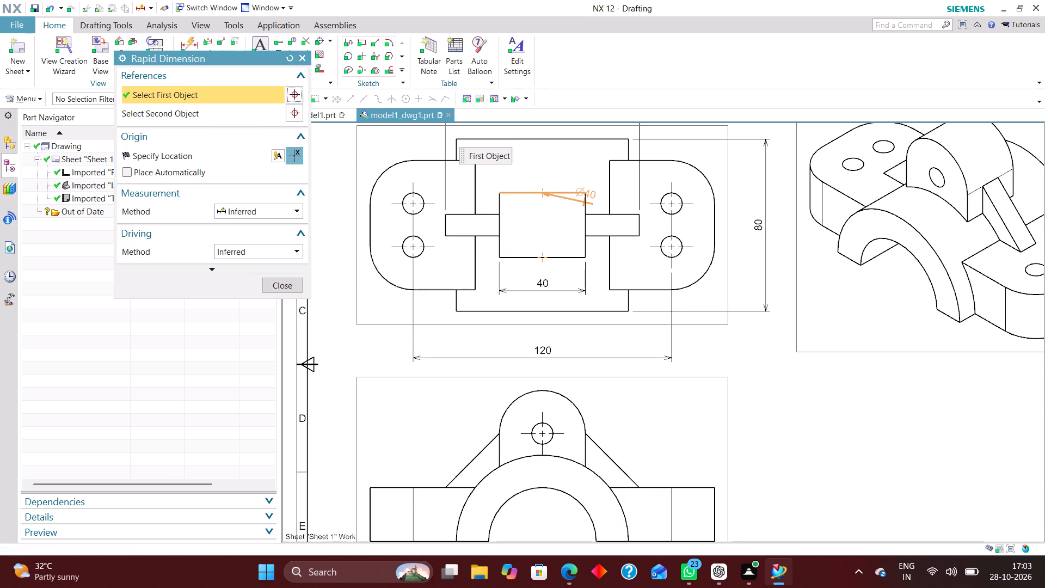
{"action": "left_click", "coordinate": [587, 257]}
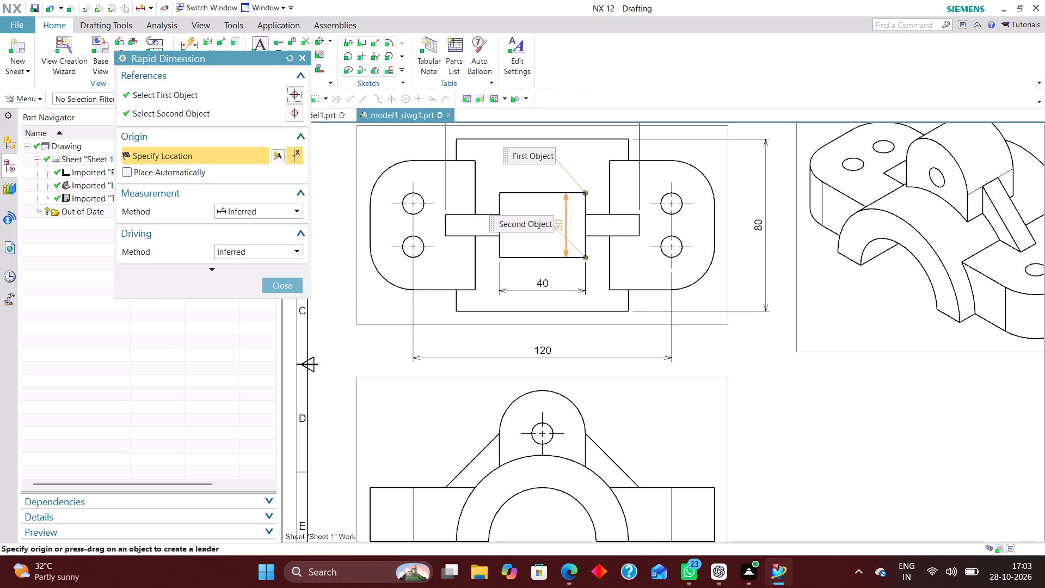
{"action": "scroll", "coordinate": [548, 227], "scroll_direction": "up", "scroll_amount": 6}
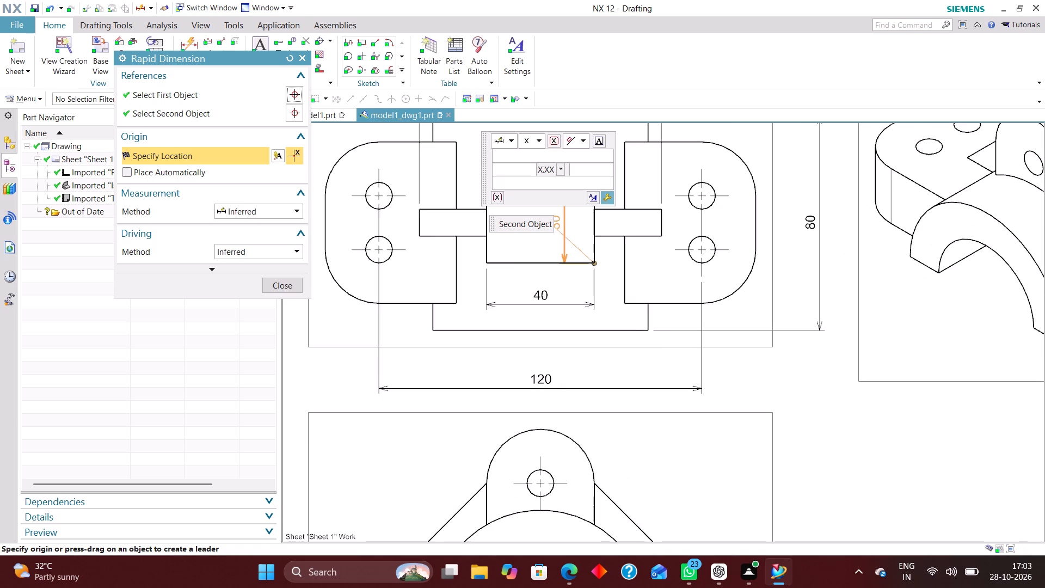
{"action": "scroll", "coordinate": [568, 229], "scroll_direction": "up", "scroll_amount": 4}
{"action": "scroll", "coordinate": [517, 232], "scroll_direction": "down", "scroll_amount": 2}
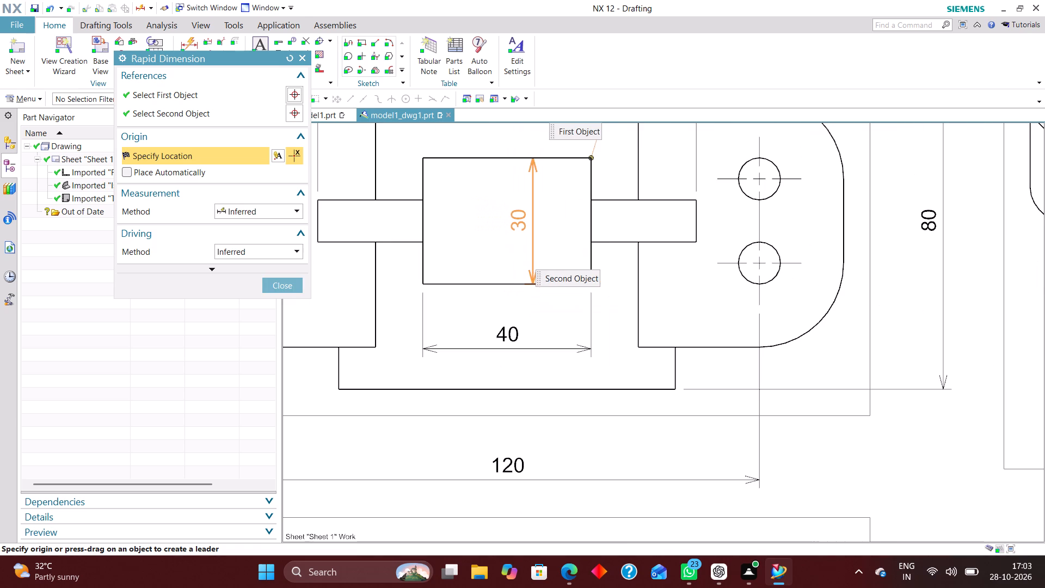
{"action": "left_click", "coordinate": [507, 217]}
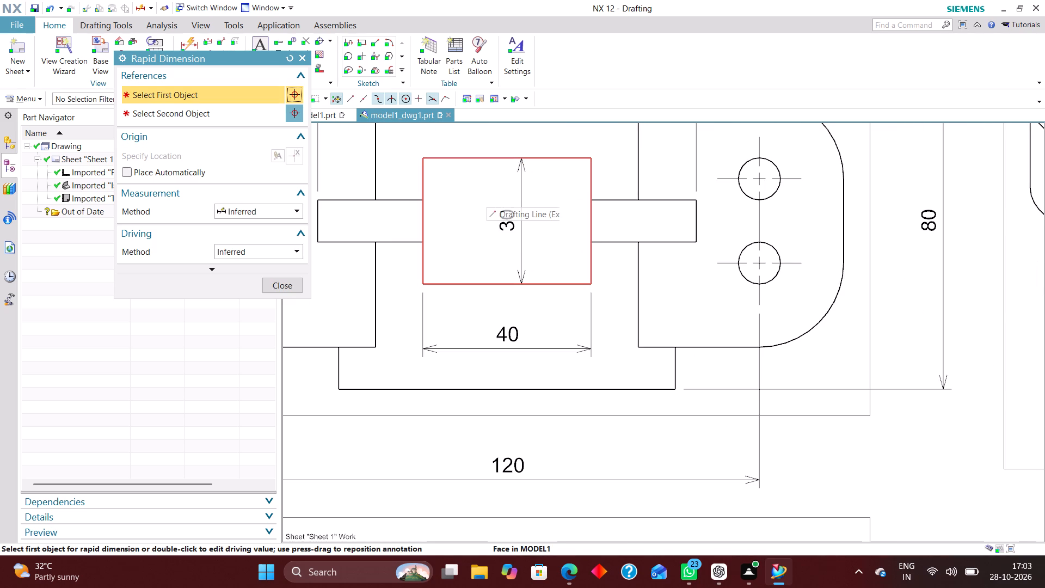
Dimension the overall horizontal length between the base's outer bottom corners in the front view, placed below the view.
{"action": "scroll", "coordinate": [501, 195], "scroll_direction": "down", "scroll_amount": 4}
{"action": "scroll", "coordinate": [493, 252], "scroll_direction": "down", "scroll_amount": 2}
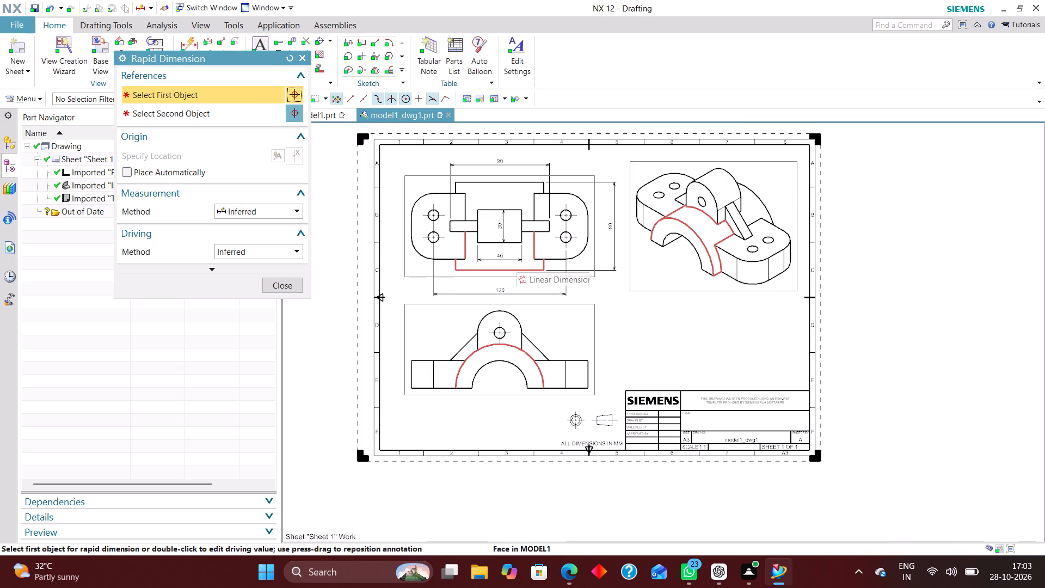
{"action": "scroll", "coordinate": [512, 296], "scroll_direction": "down", "scroll_amount": 2}
{"action": "scroll", "coordinate": [448, 350], "scroll_direction": "up", "scroll_amount": 5}
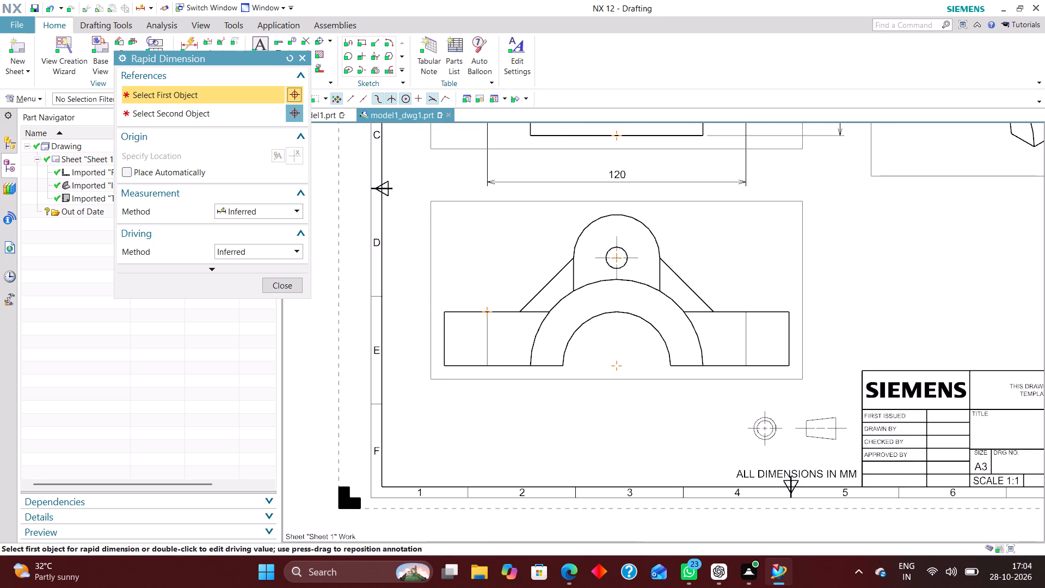
{"action": "left_click", "coordinate": [441, 363]}
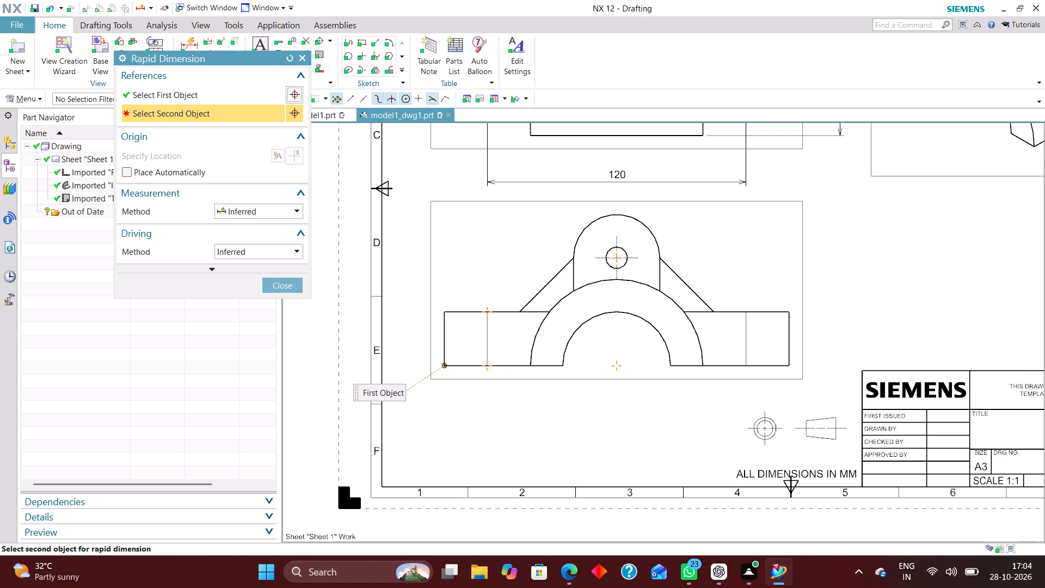
{"action": "left_click", "coordinate": [786, 364]}
{"action": "left_click", "coordinate": [612, 428]}
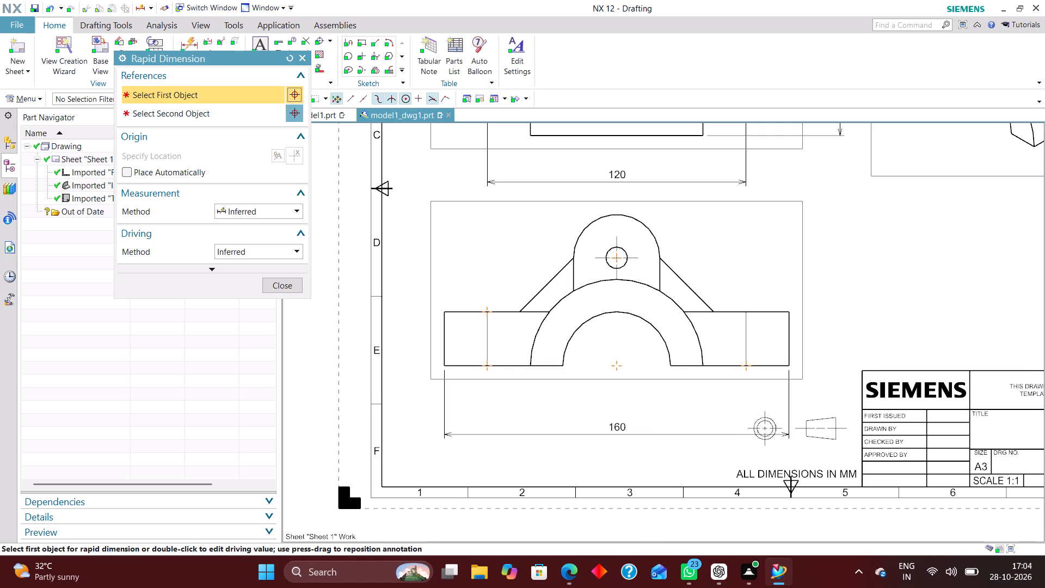
Dimension the vertical height from the base's bottom edge to the boss hole centre, placed to the left of the front view.
{"action": "scroll", "coordinate": [566, 385], "scroll_direction": "down", "scroll_amount": 1}
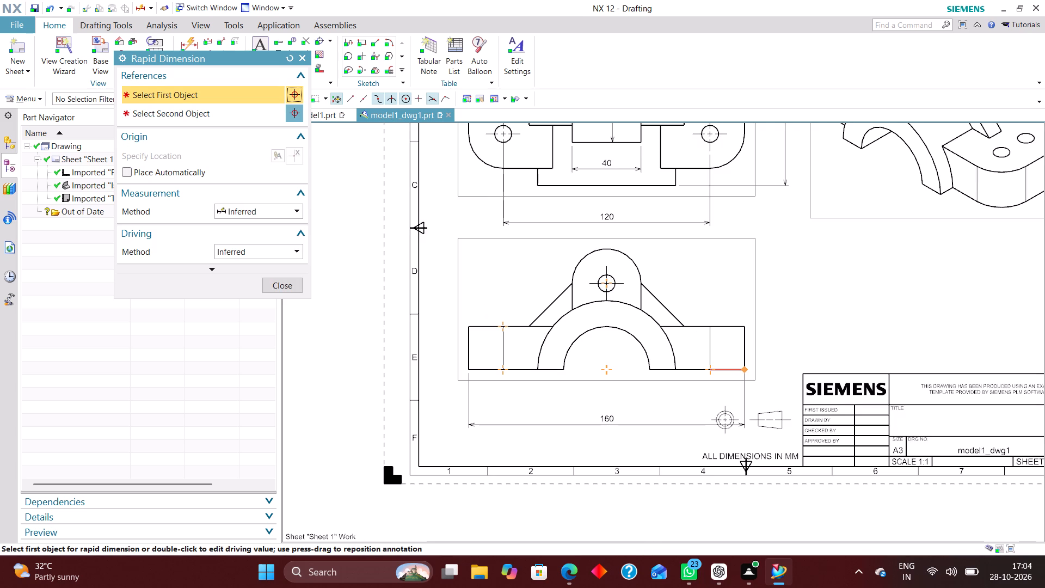
{"action": "scroll", "coordinate": [643, 375], "scroll_direction": "down", "scroll_amount": 1}
{"action": "scroll", "coordinate": [501, 378], "scroll_direction": "up", "scroll_amount": 3}
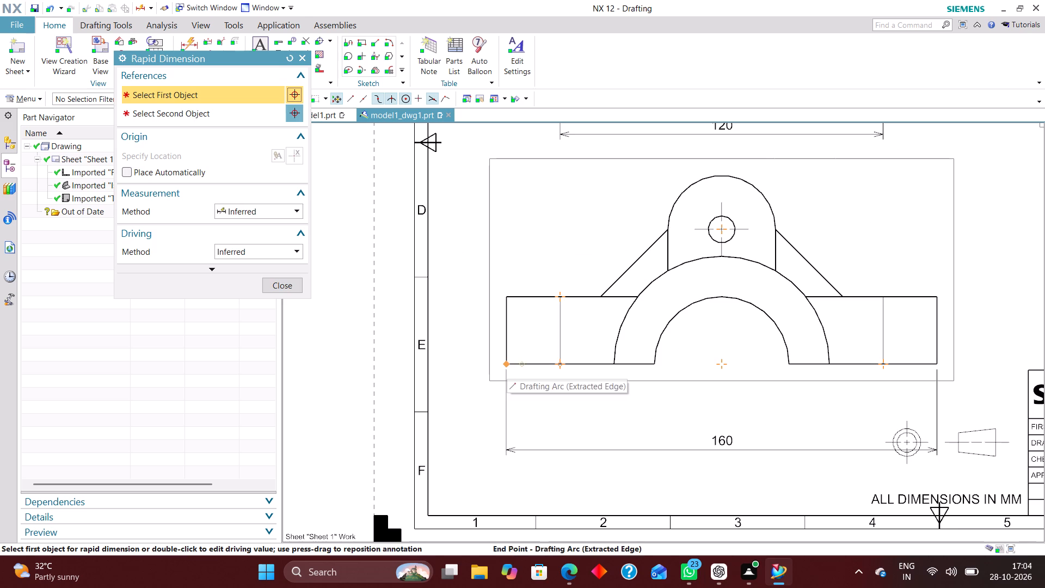
{"action": "left_click", "coordinate": [506, 364]}
{"action": "left_click", "coordinate": [696, 226]}
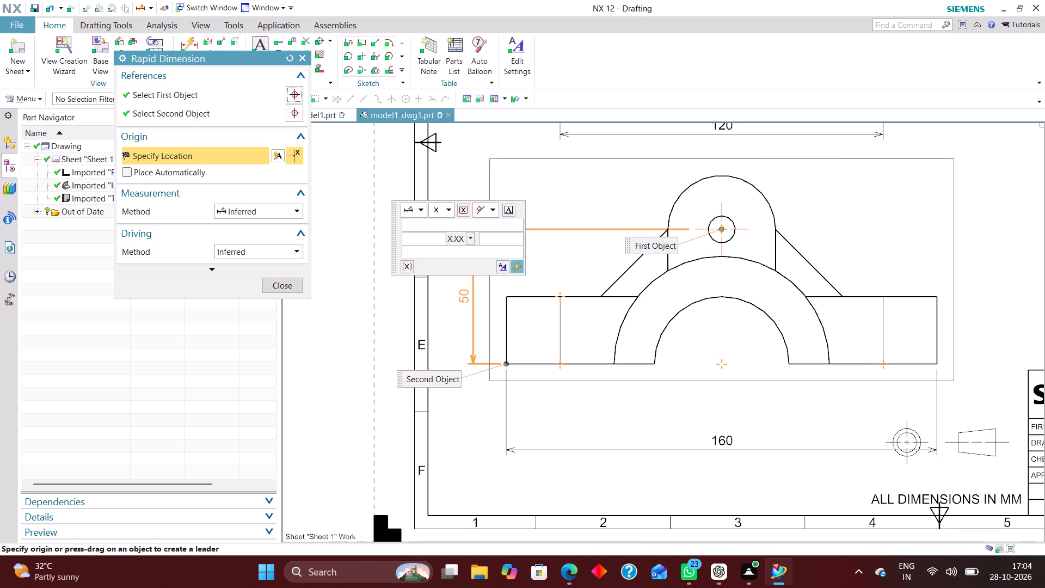
{"action": "left_click", "coordinate": [468, 295]}
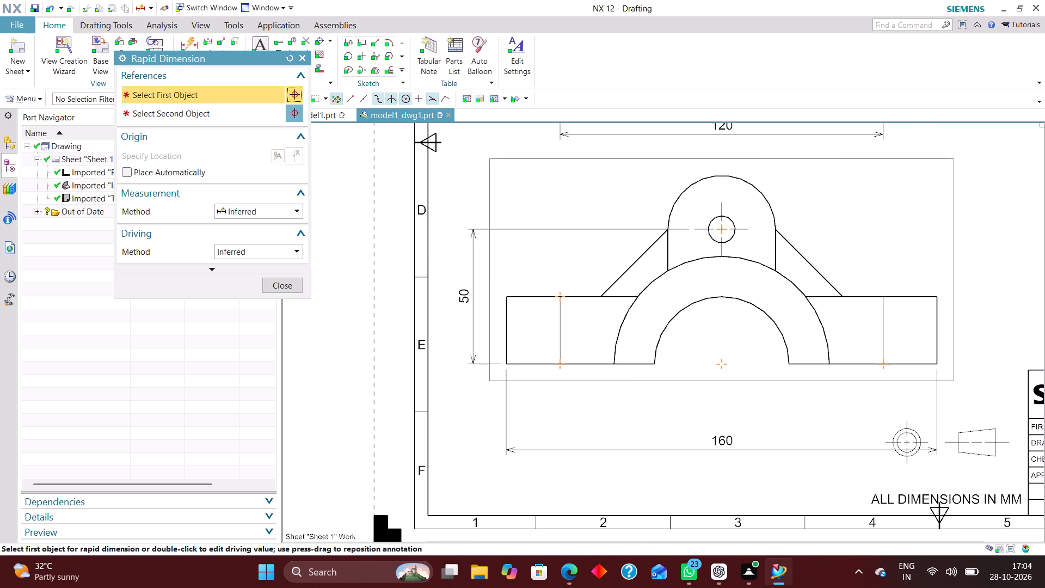
Dimension the thickness of the right mounting flange in the front view, placed to the right of the view.
{"action": "scroll", "coordinate": [605, 339], "scroll_direction": "down", "scroll_amount": 2}
{"action": "scroll", "coordinate": [839, 336], "scroll_direction": "up", "scroll_amount": 2}
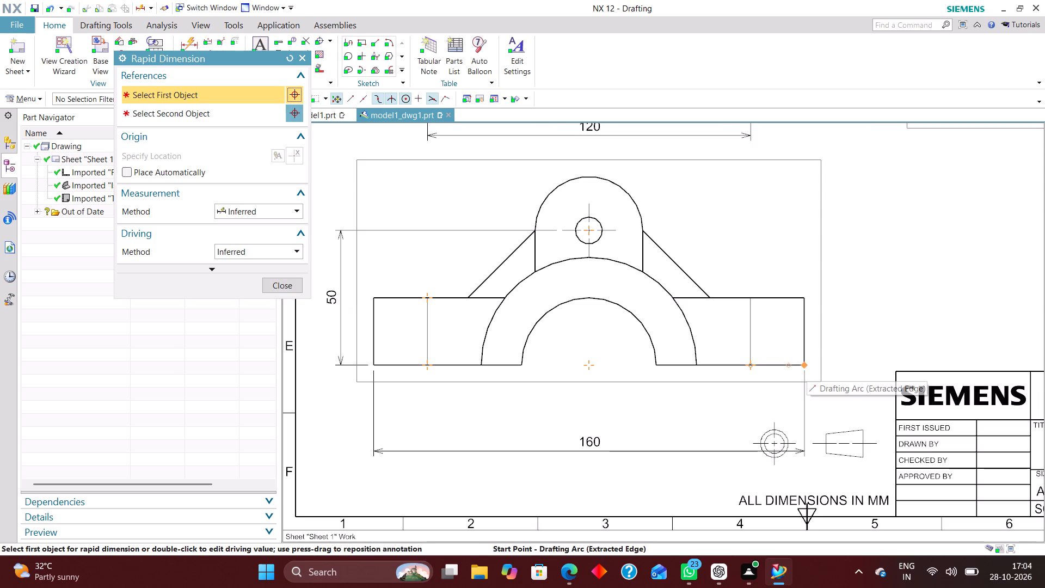
{"action": "left_click", "coordinate": [807, 367]}
{"action": "left_click", "coordinate": [804, 293]}
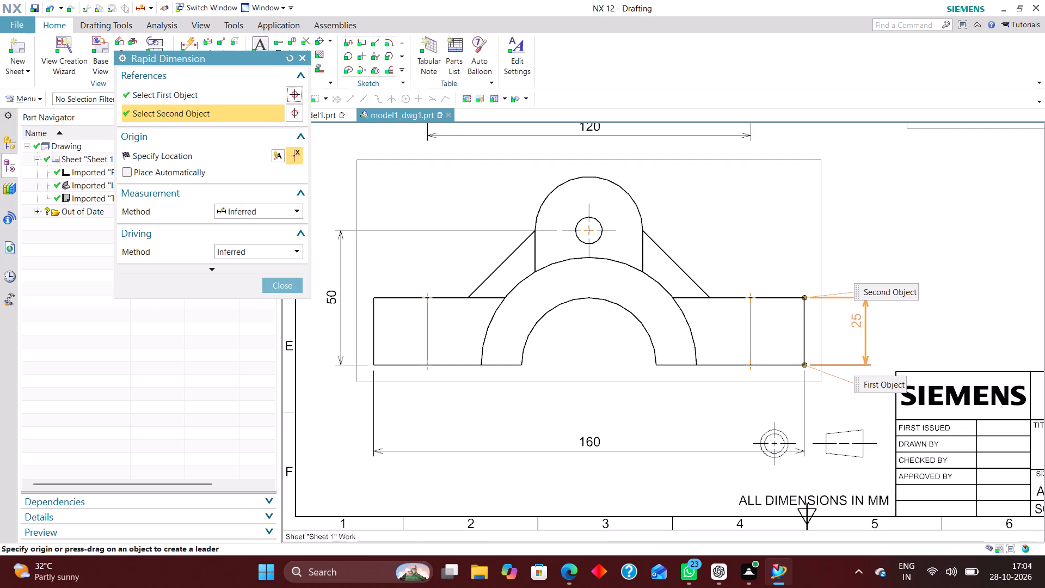
{"action": "left_click", "coordinate": [870, 330]}
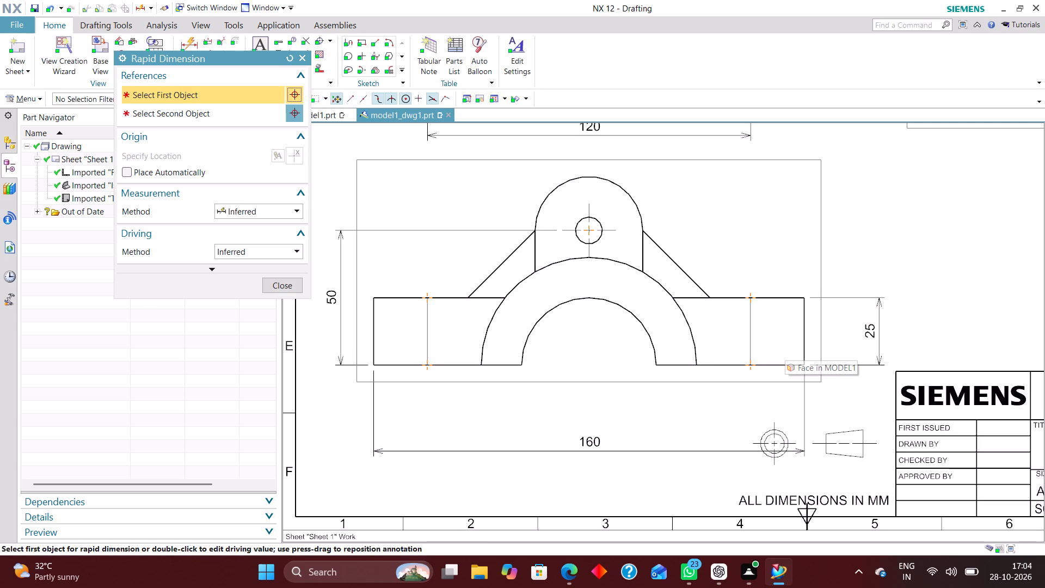
Add a radial dimension to the rounded top of the central boss in the front view, placed at its upper right.
{"action": "scroll", "coordinate": [813, 348], "scroll_direction": "down", "scroll_amount": 2}
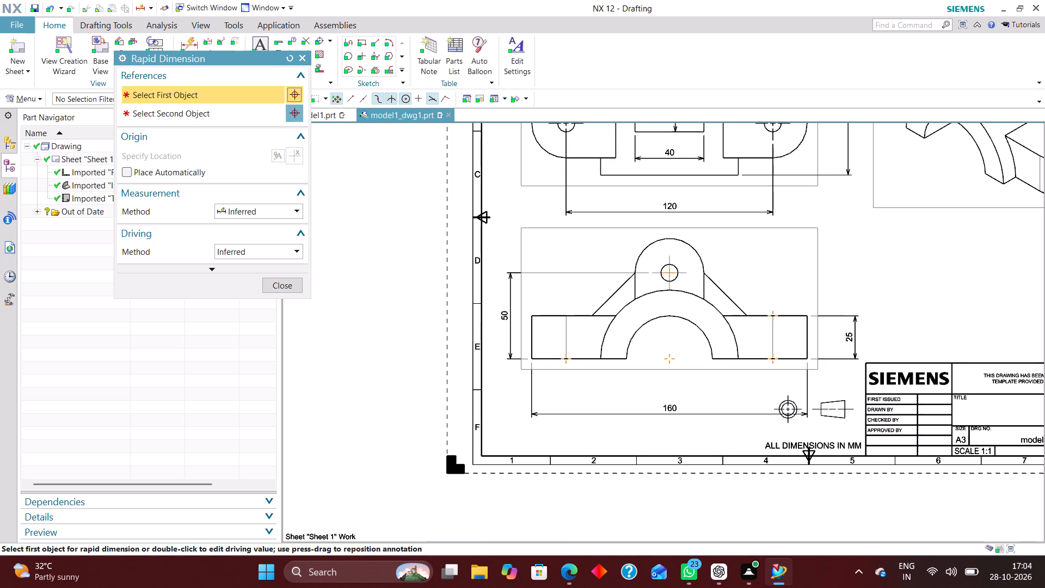
{"action": "left_click", "coordinate": [268, 211]}
{"action": "left_click", "coordinate": [267, 311]}
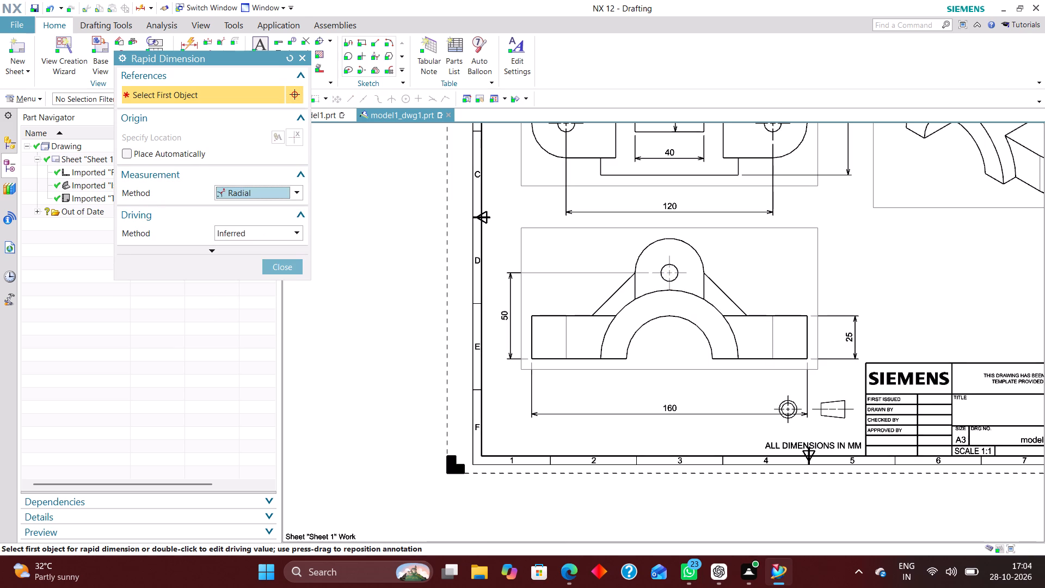
{"action": "scroll", "coordinate": [723, 249], "scroll_direction": "up", "scroll_amount": 3}
{"action": "left_click", "coordinate": [667, 247]}
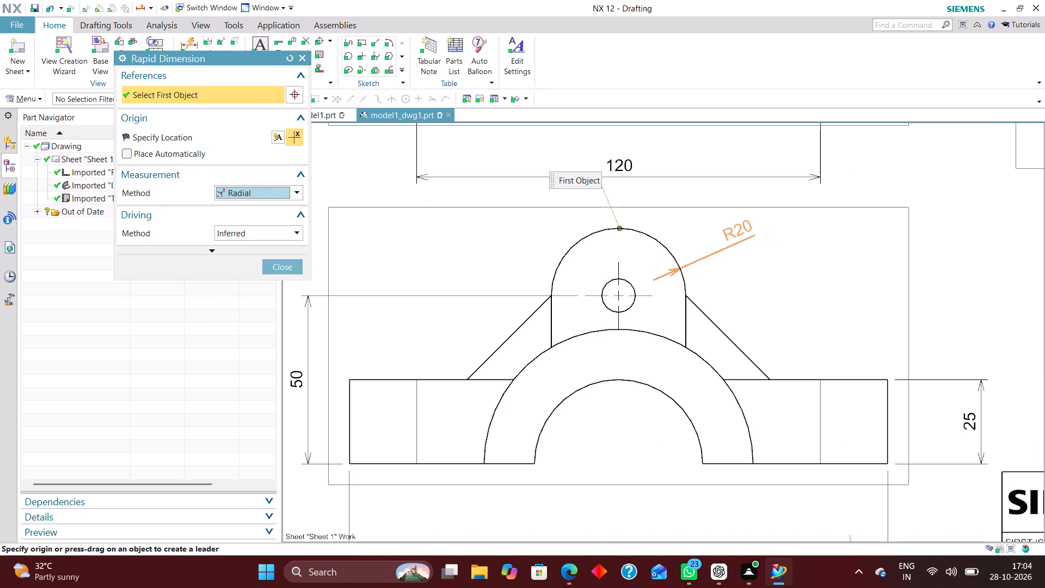
{"action": "left_click", "coordinate": [722, 228]}
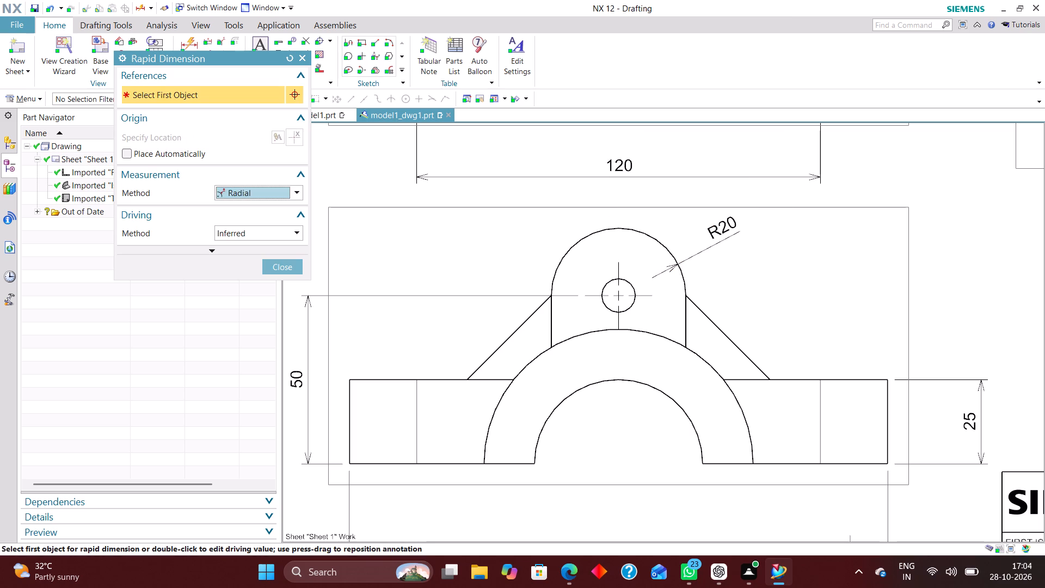
Add a diametral dimension to the boss hole in the front view, placed at its upper left, and finish dimensioning.
{"action": "left_click", "coordinate": [298, 189]}
{"action": "left_click", "coordinate": [296, 188]}
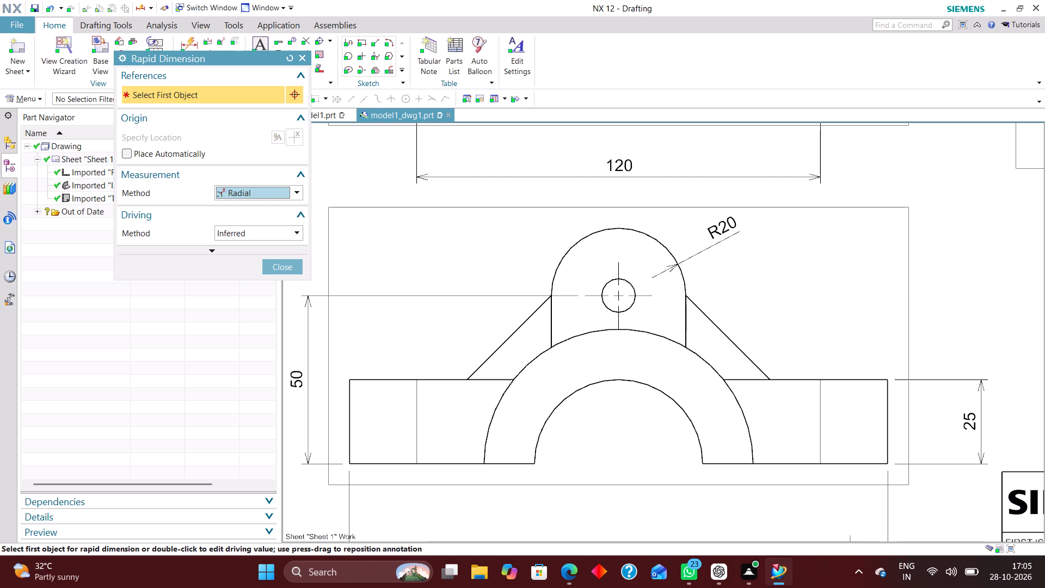
{"action": "left_click", "coordinate": [297, 192]}
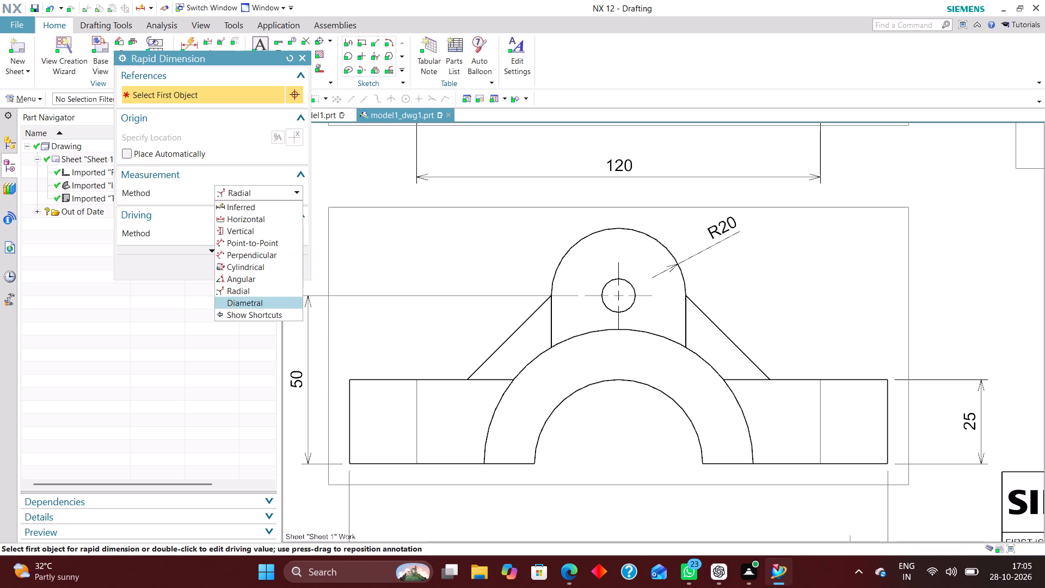
{"action": "left_click", "coordinate": [268, 305]}
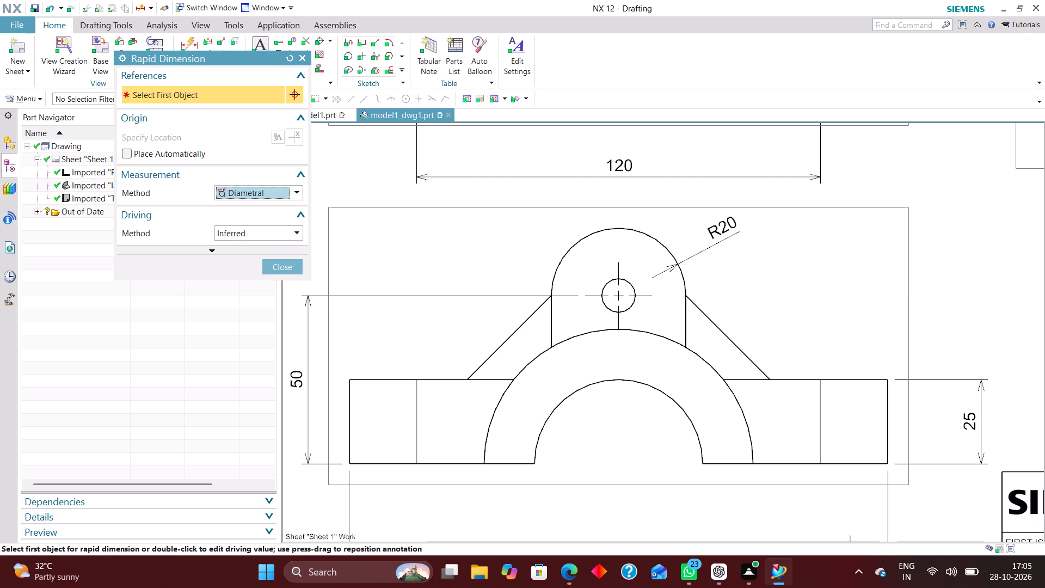
{"action": "left_click", "coordinate": [610, 282]}
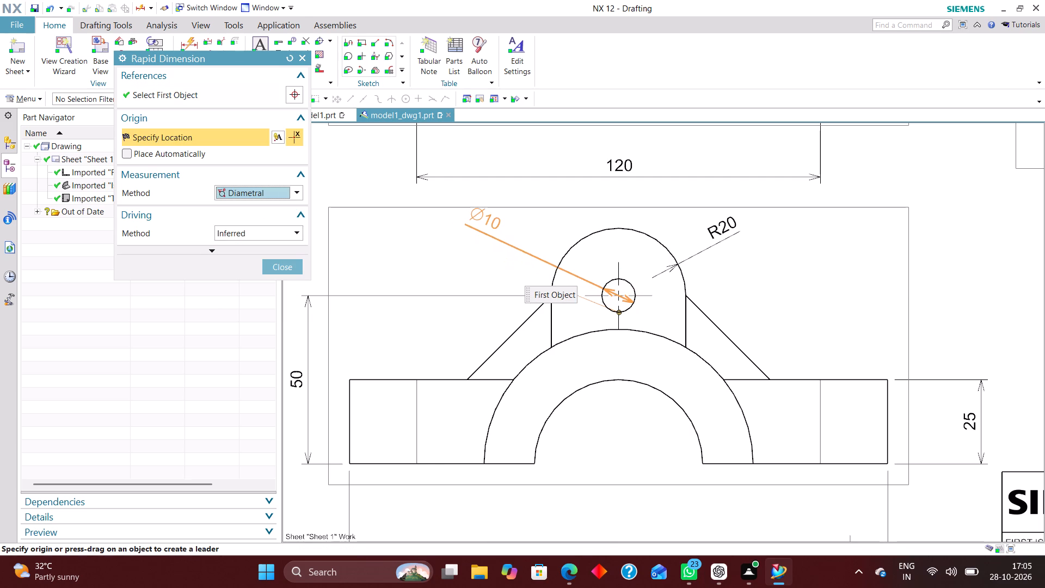
{"action": "left_click", "coordinate": [485, 217]}
{"action": "left_click", "coordinate": [276, 268]}
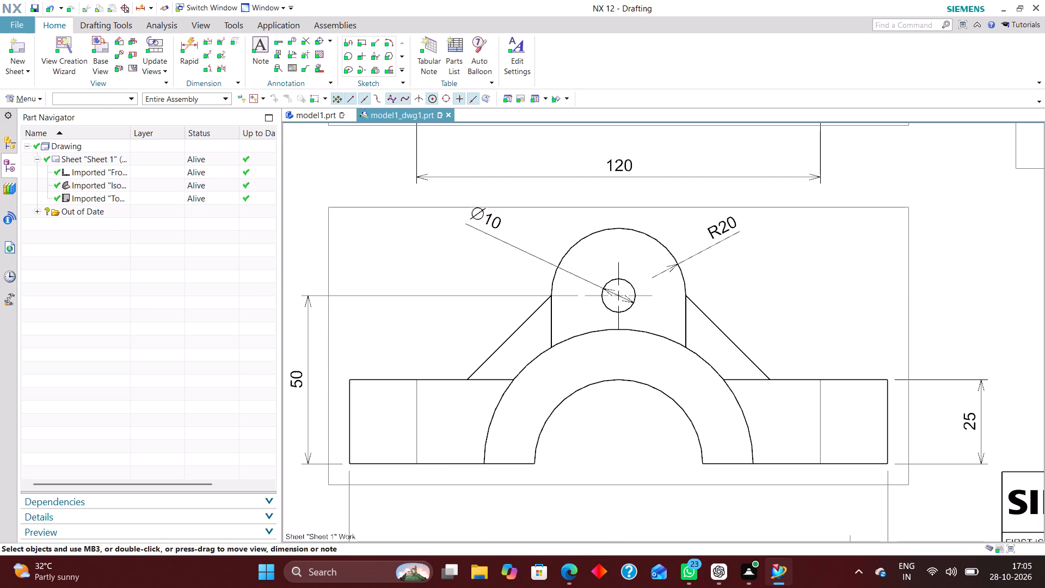
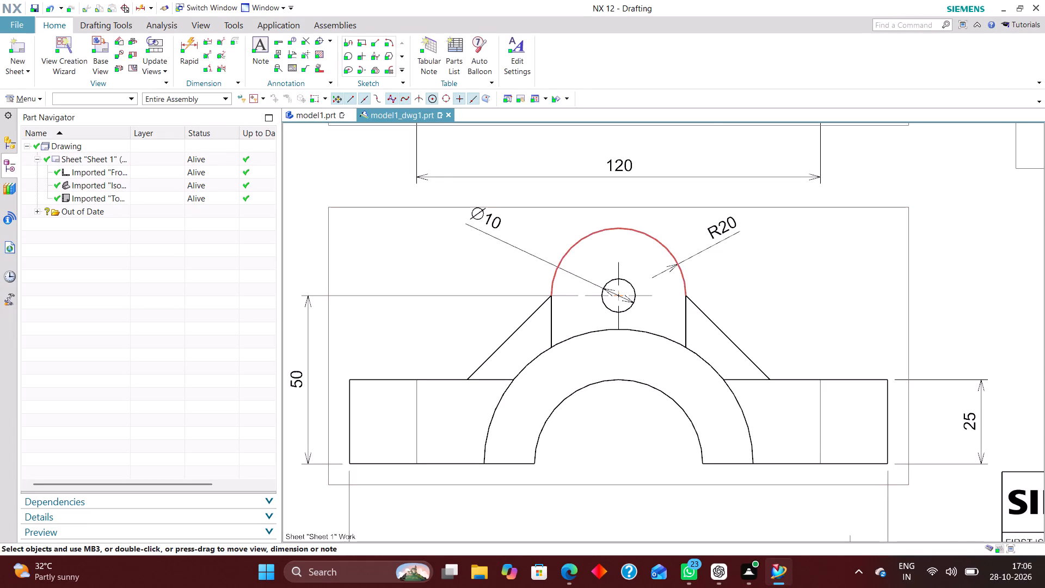
Examine the whole drawing sheet and its front view for features that still need dimensions.
{"action": "scroll", "coordinate": [552, 293], "scroll_direction": "down", "scroll_amount": 2}
{"action": "scroll", "coordinate": [558, 344], "scroll_direction": "down", "scroll_amount": 2}
{"action": "scroll", "coordinate": [612, 265], "scroll_direction": "up", "scroll_amount": 2}
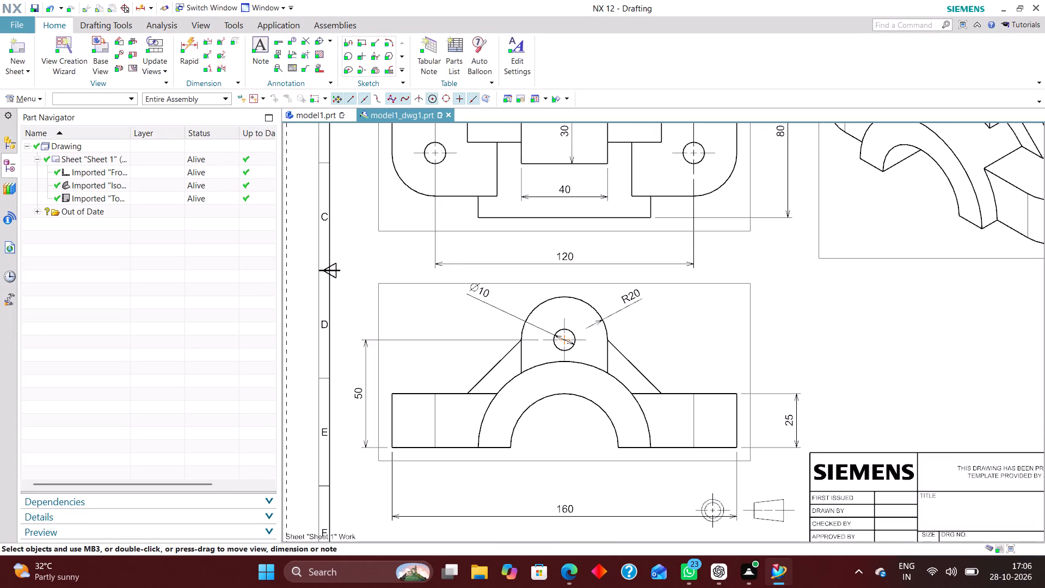
{"action": "right_click_drag", "start_coordinate": [763, 249], "coordinate": [691, 372]}
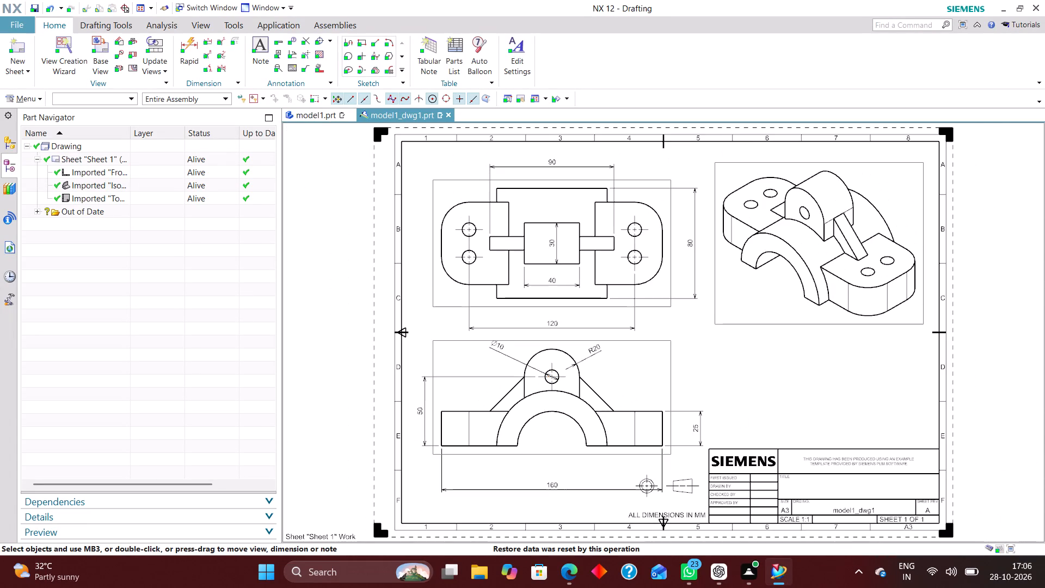
{"action": "scroll", "coordinate": [699, 307], "scroll_direction": "up", "scroll_amount": 3}
{"action": "scroll", "coordinate": [687, 342], "scroll_direction": "down", "scroll_amount": 1}
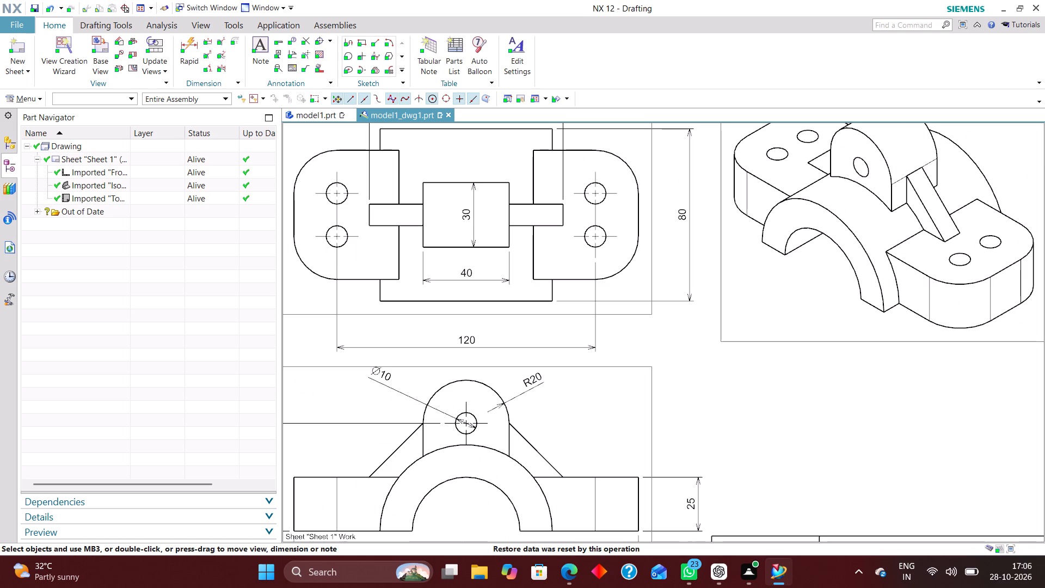
{"action": "right_click_drag", "start_coordinate": [703, 325], "coordinate": [634, 402]}
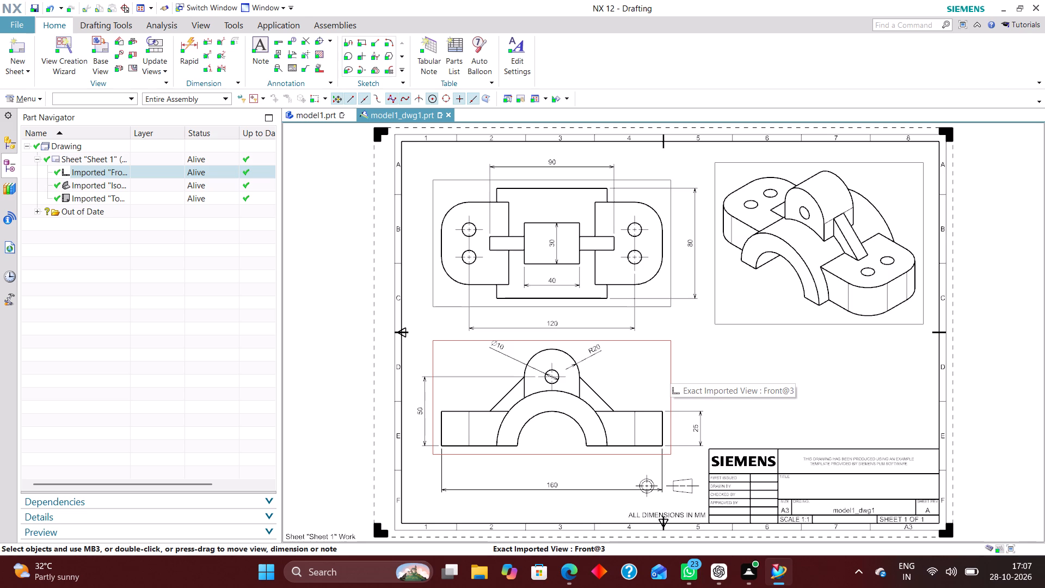
{"action": "scroll", "coordinate": [707, 335], "scroll_direction": "down", "scroll_amount": 5}
{"action": "scroll", "coordinate": [685, 336], "scroll_direction": "up", "scroll_amount": 3}
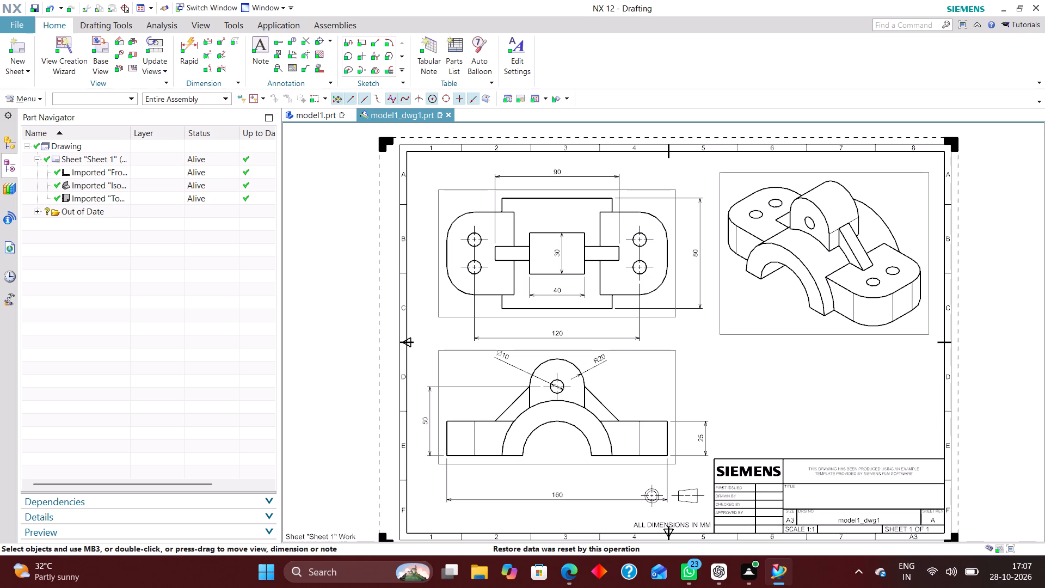
{"action": "scroll", "coordinate": [590, 310], "scroll_direction": "down", "scroll_amount": 2}
{"action": "scroll", "coordinate": [623, 350], "scroll_direction": "up", "scroll_amount": 3}
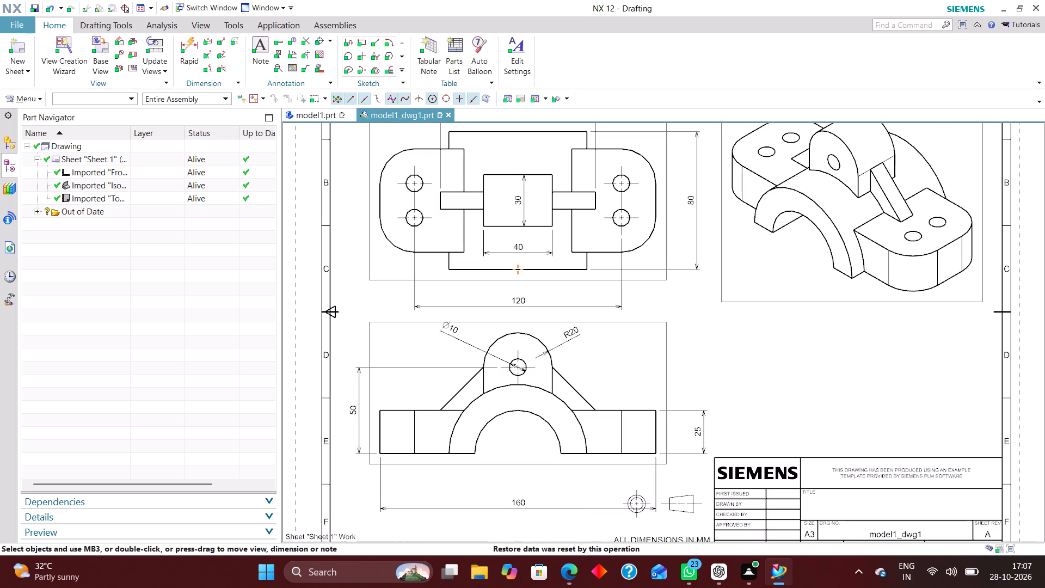
{"action": "right_click_drag", "start_coordinate": [691, 308], "coordinate": [616, 379]}
Add a radial dimension to the outer arc of the semicircular bearing body in the front view, placed at its upper right.
{"action": "scroll", "coordinate": [560, 421], "scroll_direction": "up", "scroll_amount": 2}
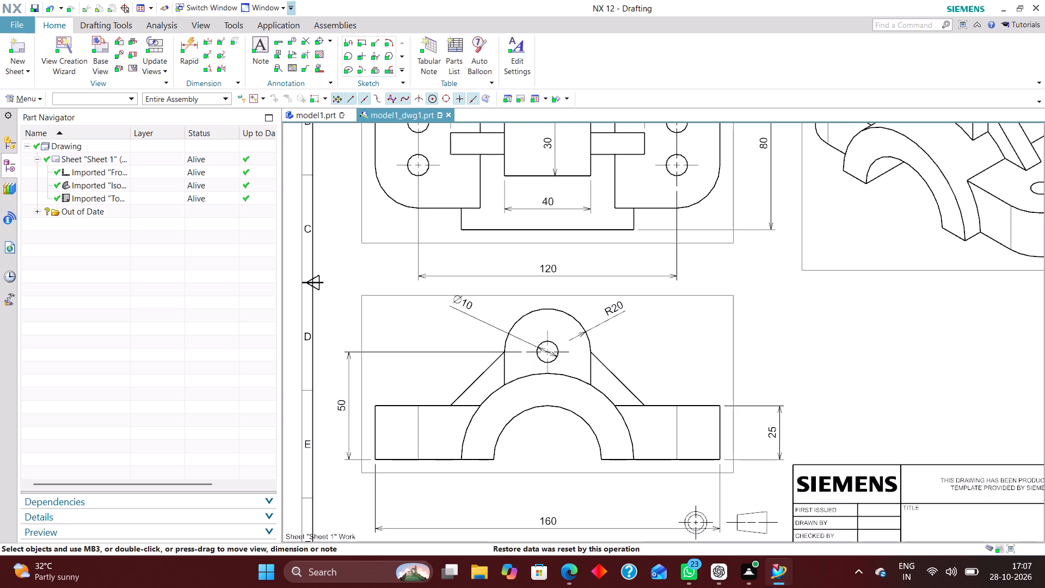
{"action": "left_click", "coordinate": [191, 41]}
{"action": "left_click", "coordinate": [281, 196]}
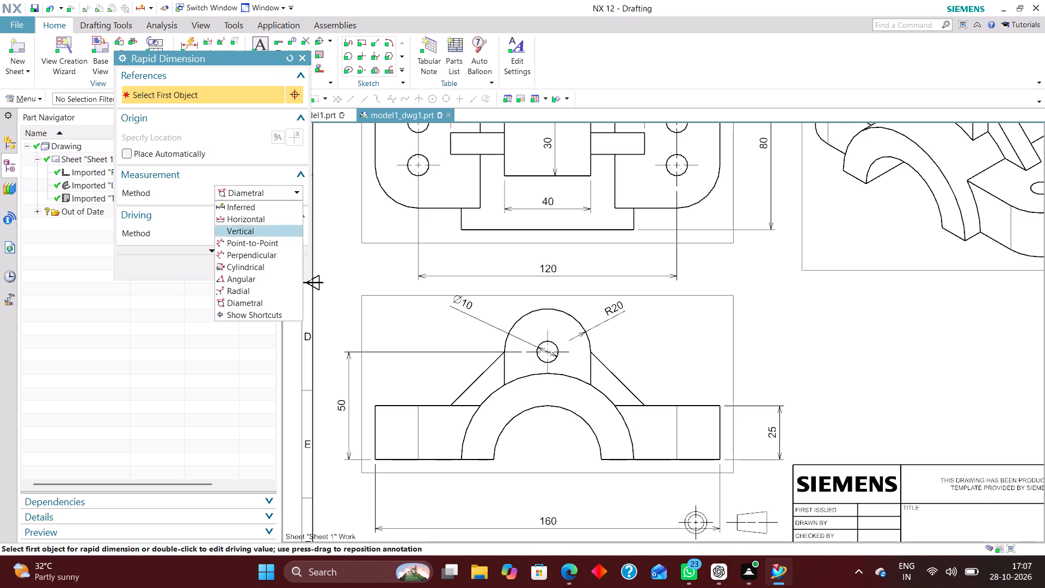
{"action": "left_click", "coordinate": [259, 293]}
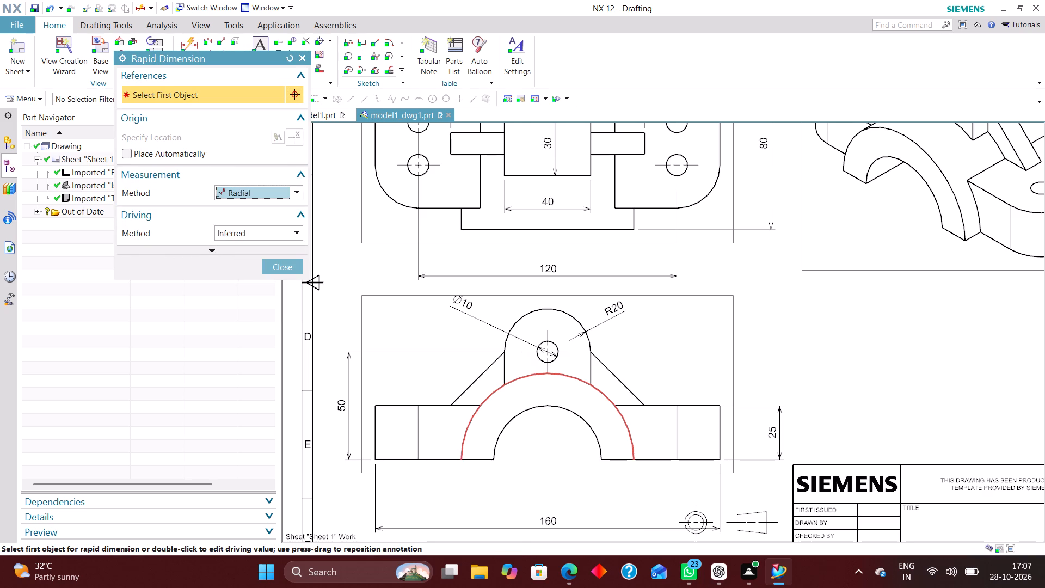
{"action": "left_click", "coordinate": [605, 394]}
{"action": "left_click", "coordinate": [659, 326]}
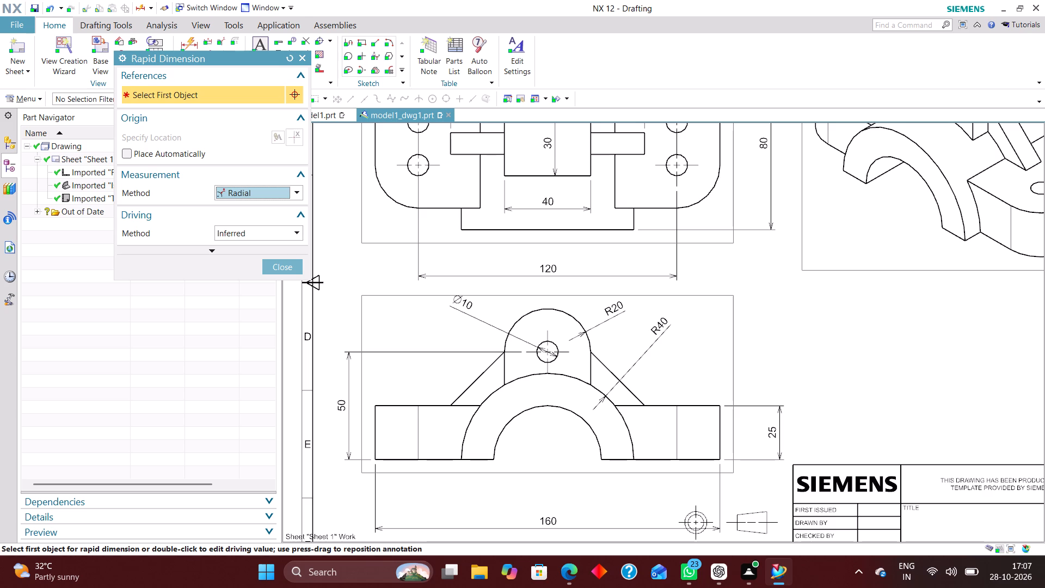
Add a radial dimension to the inner bore arc in the front view, placed inside the arc, and finish dimensioning.
{"action": "left_click", "coordinate": [507, 423]}
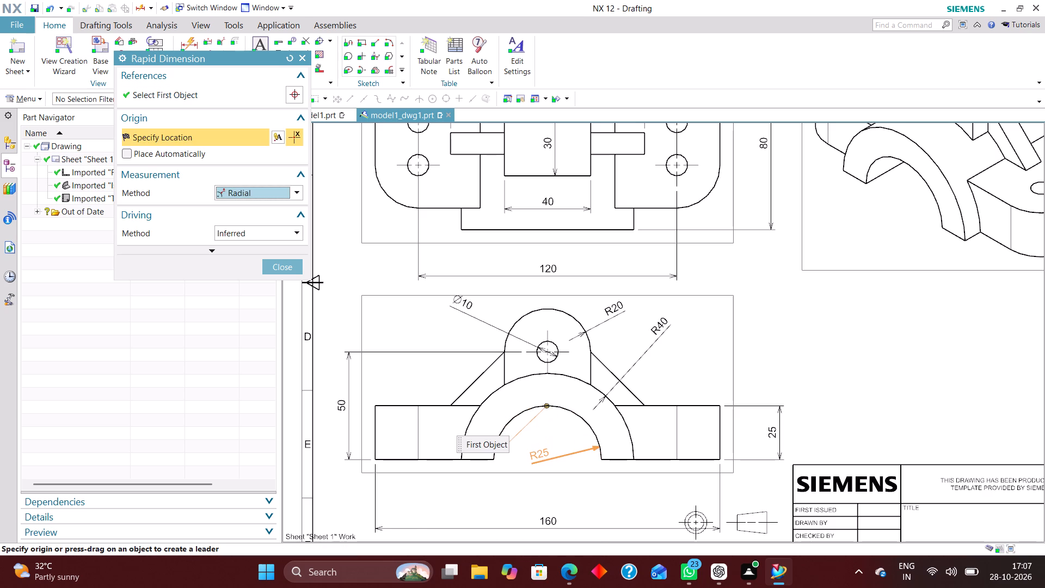
{"action": "left_click", "coordinate": [539, 454]}
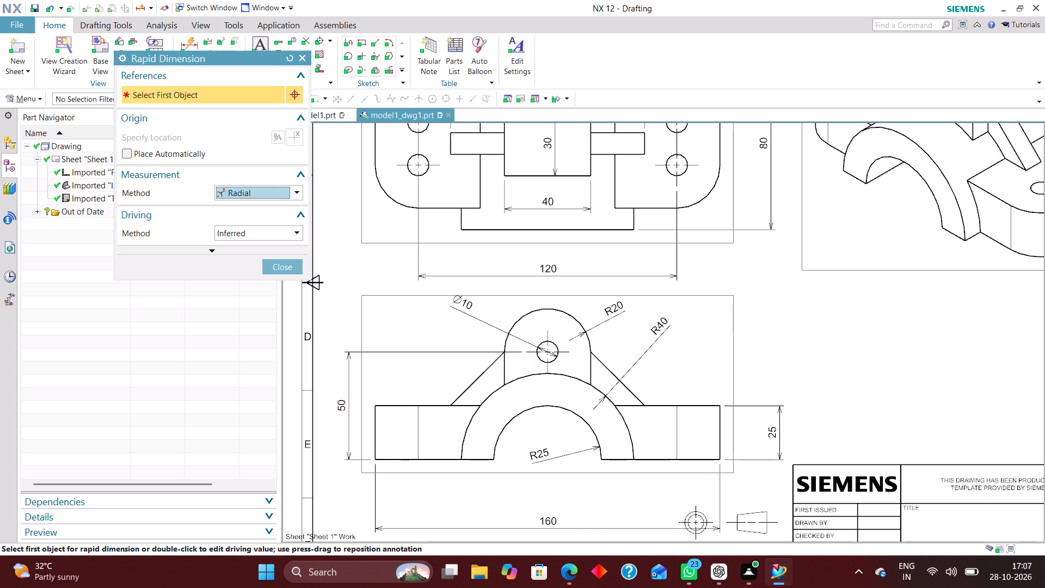
{"action": "scroll", "coordinate": [570, 347], "scroll_direction": "down", "scroll_amount": 2}
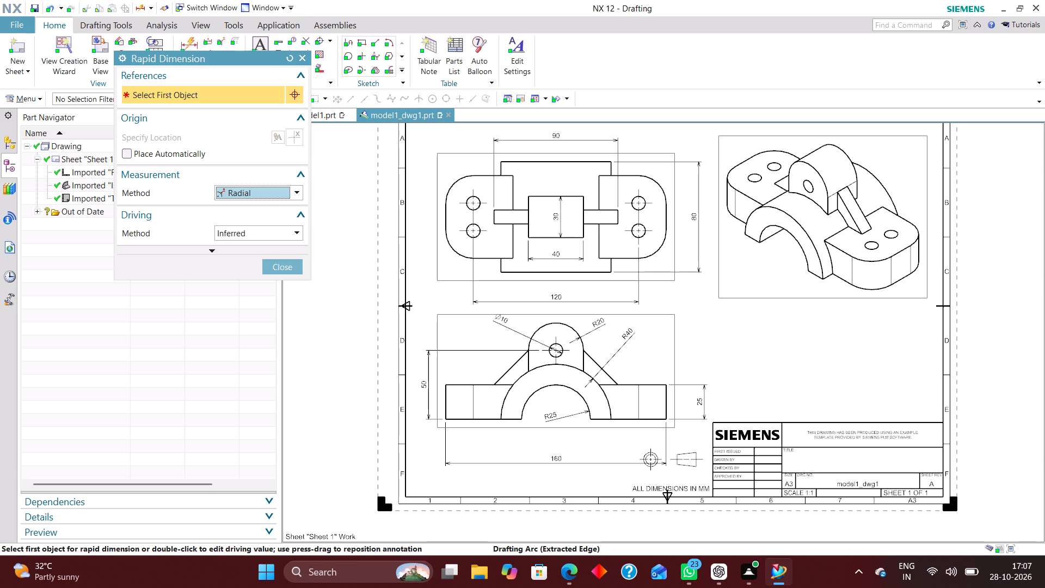
{"action": "left_click", "coordinate": [296, 189]}
{"action": "left_click", "coordinate": [296, 189]}
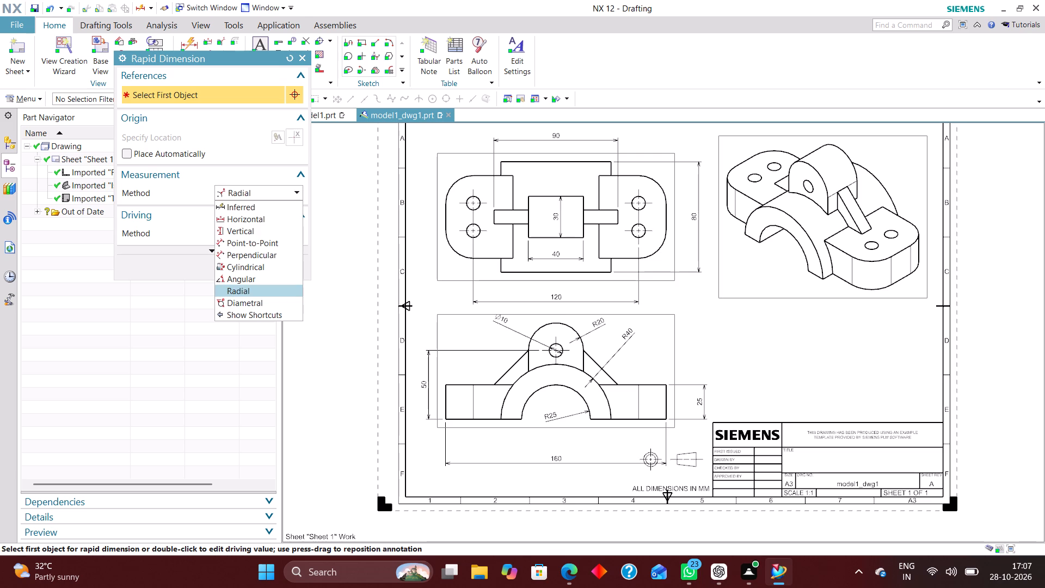
{"action": "left_click", "coordinate": [288, 268]}
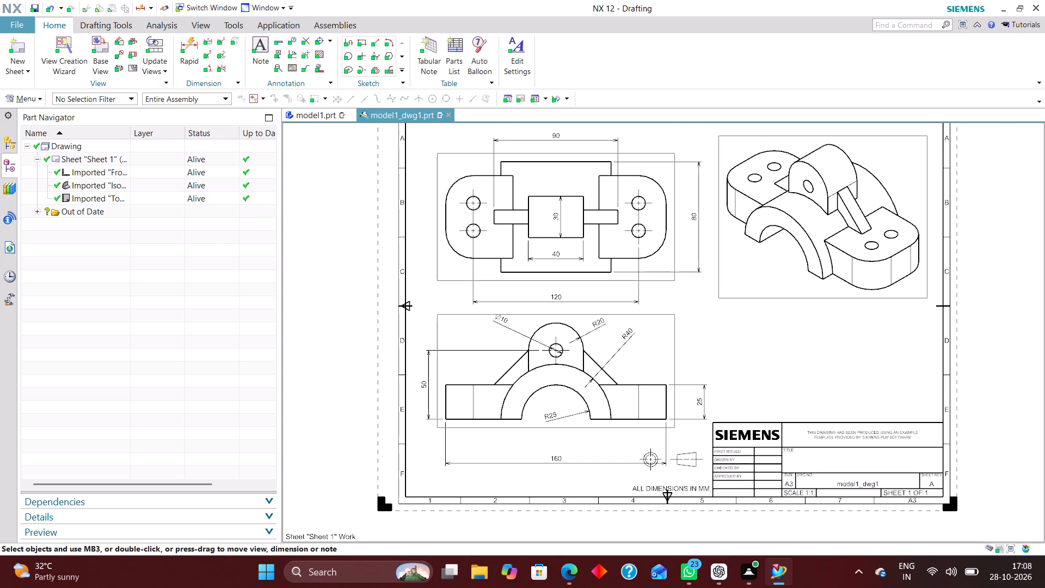
Set the front view's hidden lines to display in a dash-dot line style instead of invisible.
{"action": "right_click", "coordinate": [436, 468]}
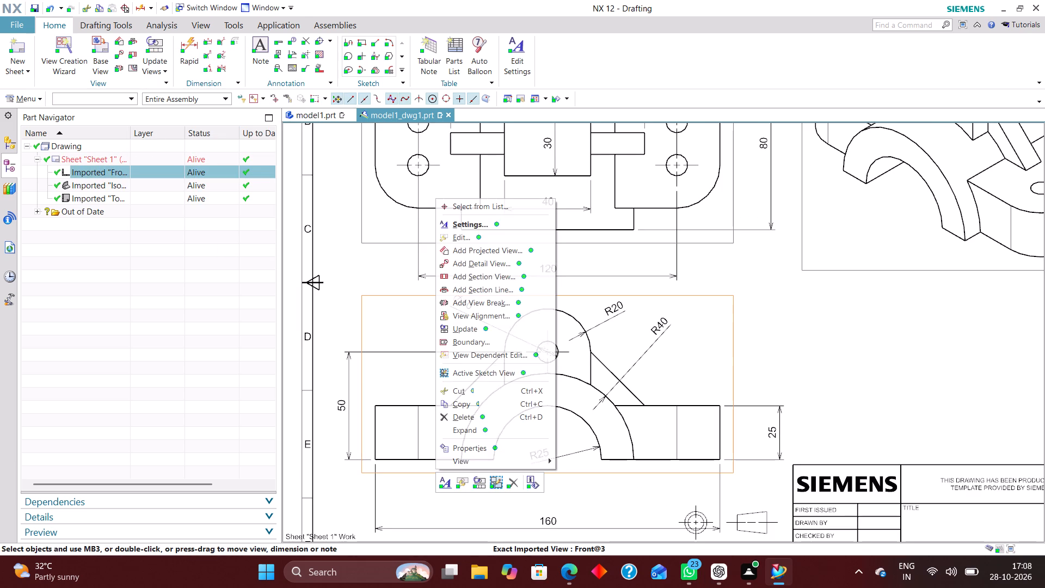
{"action": "left_click", "coordinate": [493, 228]}
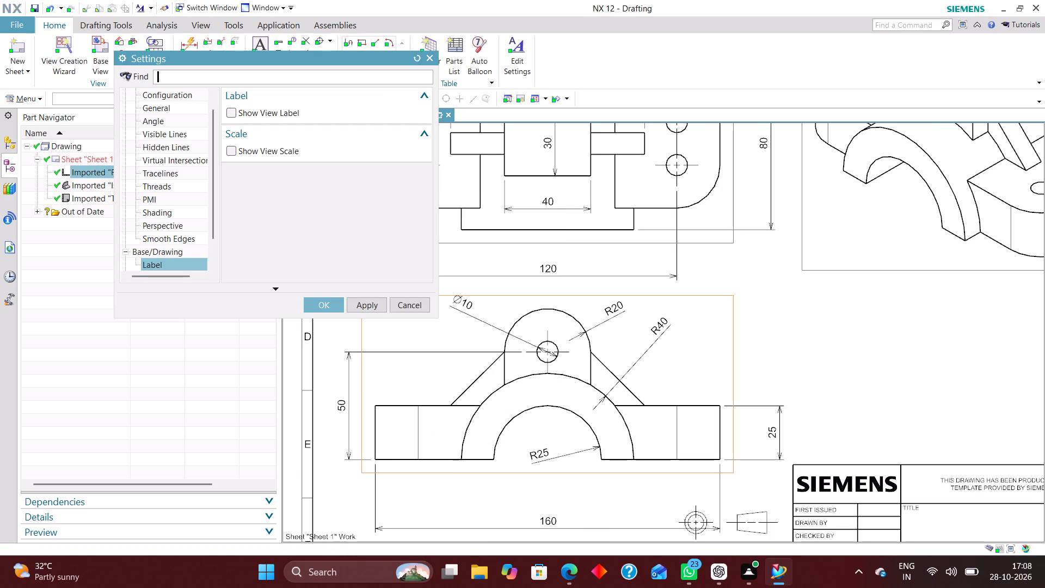
{"action": "left_click", "coordinate": [165, 145]}
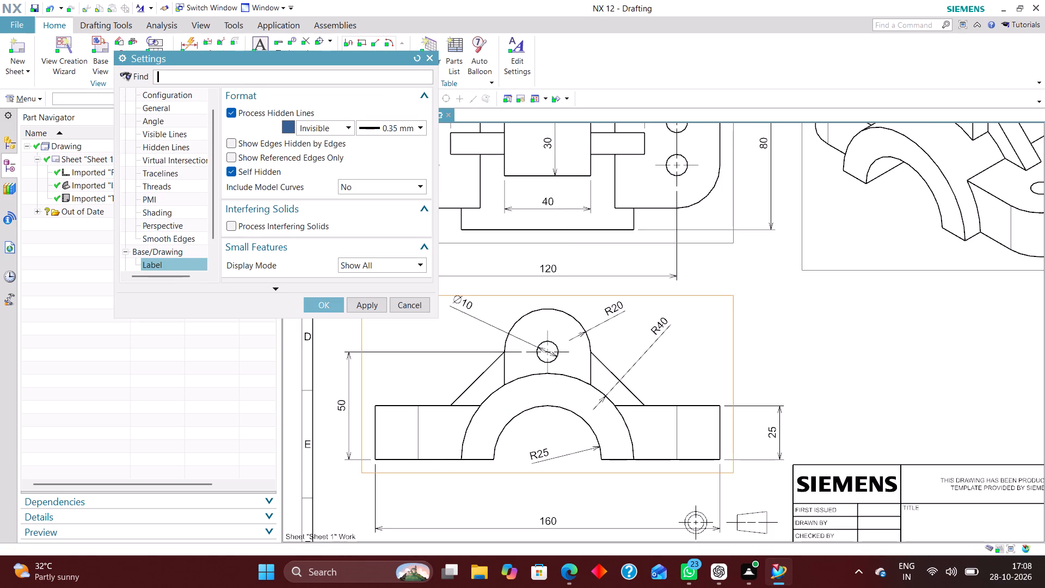
{"action": "left_click", "coordinate": [335, 124]}
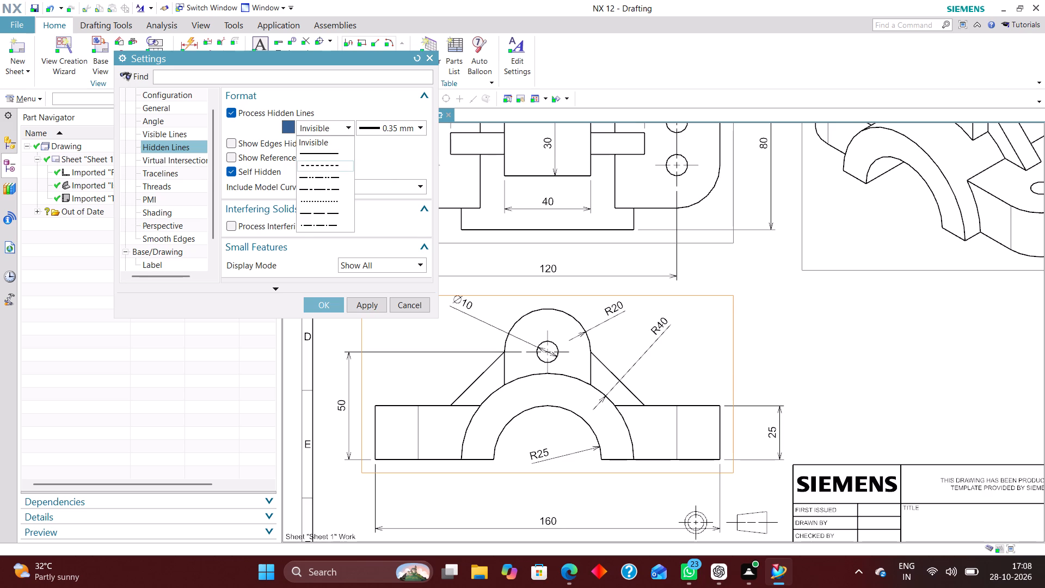
{"action": "left_click", "coordinate": [334, 176]}
{"action": "left_click", "coordinate": [331, 307]}
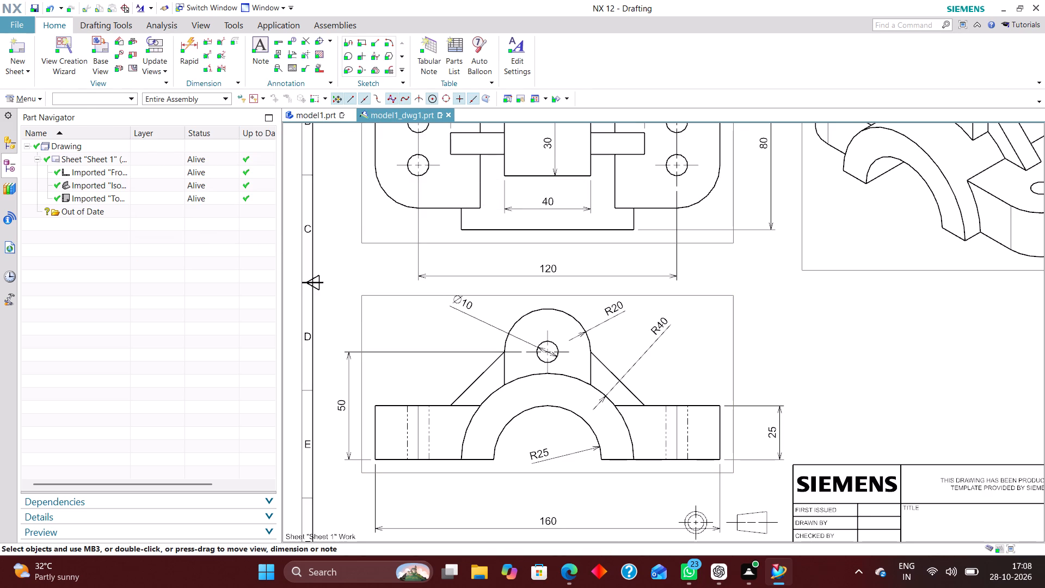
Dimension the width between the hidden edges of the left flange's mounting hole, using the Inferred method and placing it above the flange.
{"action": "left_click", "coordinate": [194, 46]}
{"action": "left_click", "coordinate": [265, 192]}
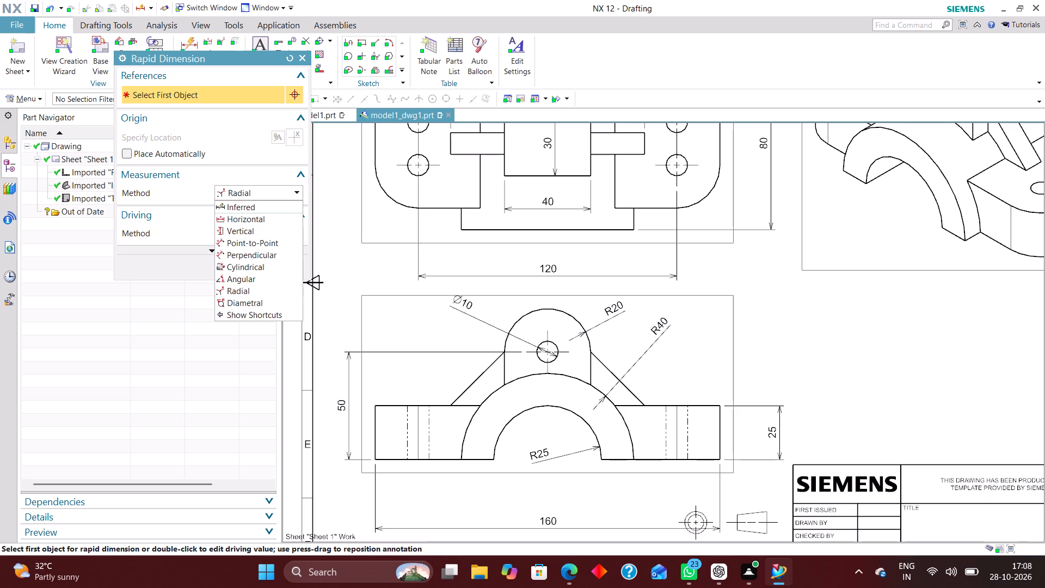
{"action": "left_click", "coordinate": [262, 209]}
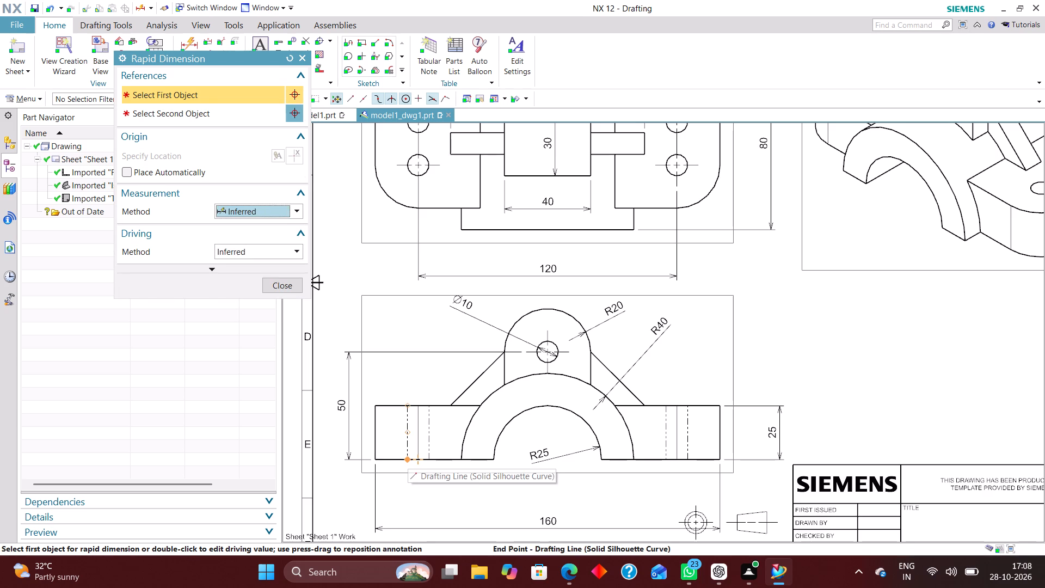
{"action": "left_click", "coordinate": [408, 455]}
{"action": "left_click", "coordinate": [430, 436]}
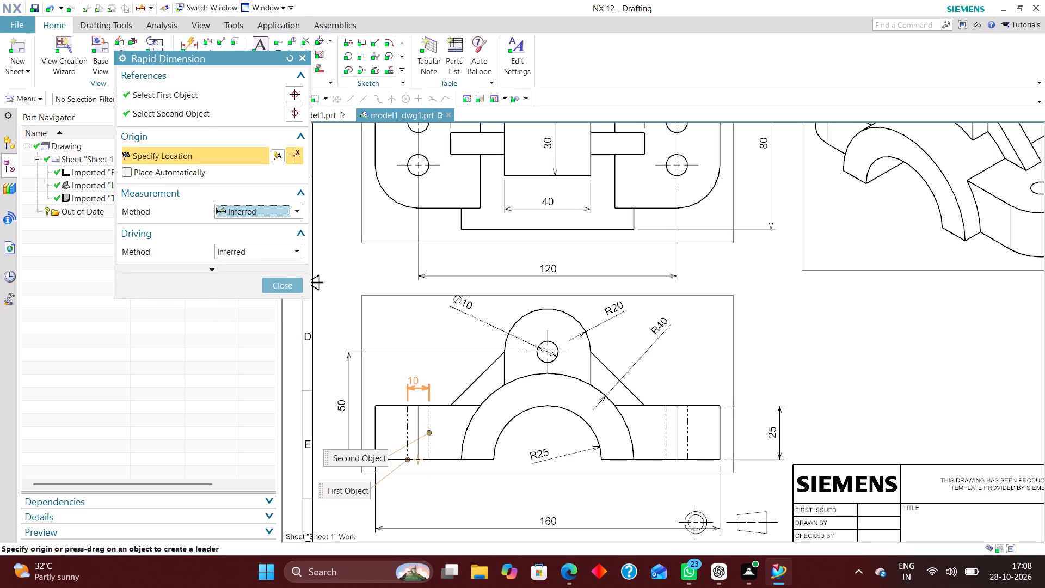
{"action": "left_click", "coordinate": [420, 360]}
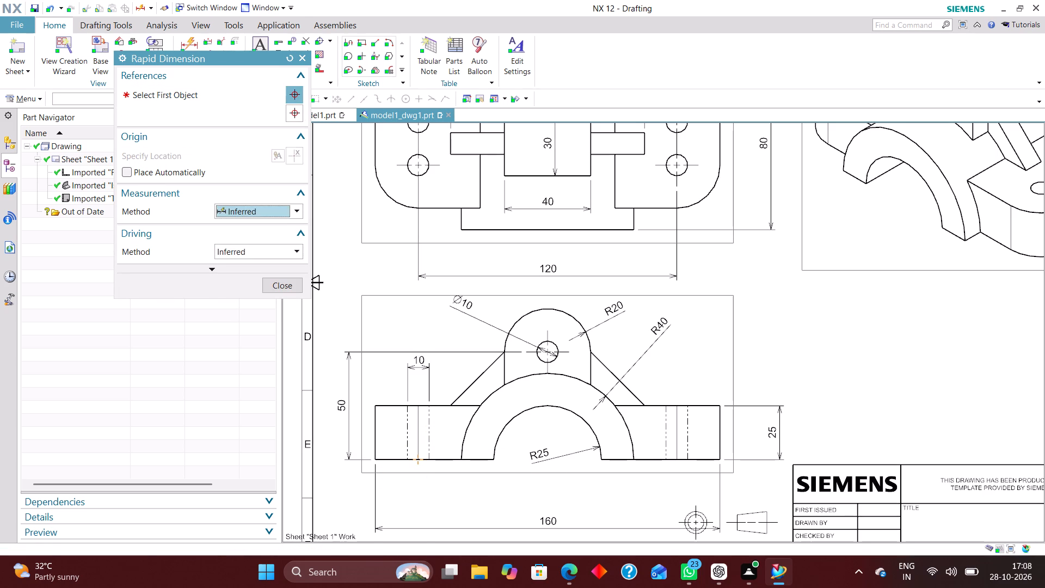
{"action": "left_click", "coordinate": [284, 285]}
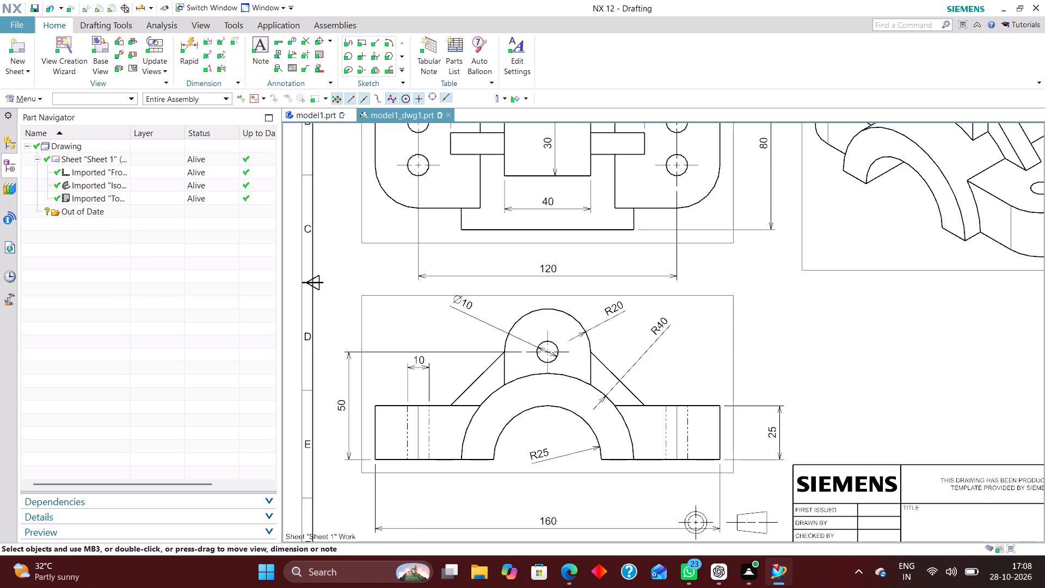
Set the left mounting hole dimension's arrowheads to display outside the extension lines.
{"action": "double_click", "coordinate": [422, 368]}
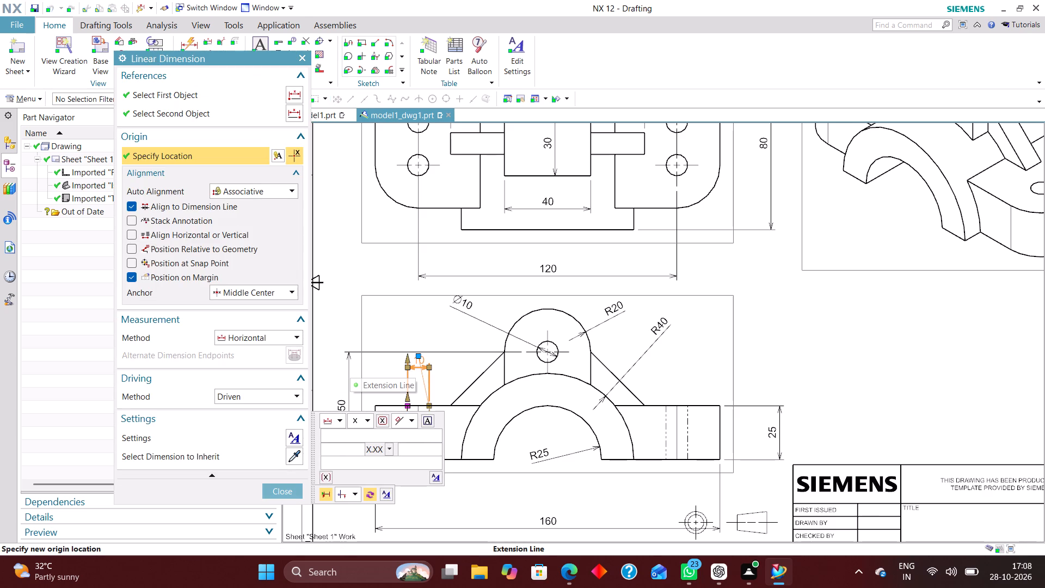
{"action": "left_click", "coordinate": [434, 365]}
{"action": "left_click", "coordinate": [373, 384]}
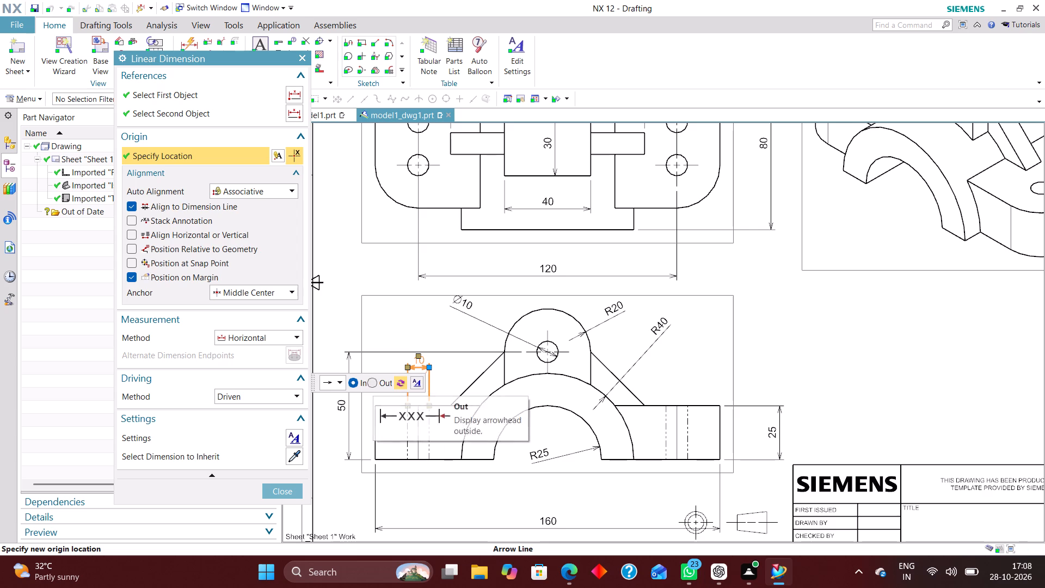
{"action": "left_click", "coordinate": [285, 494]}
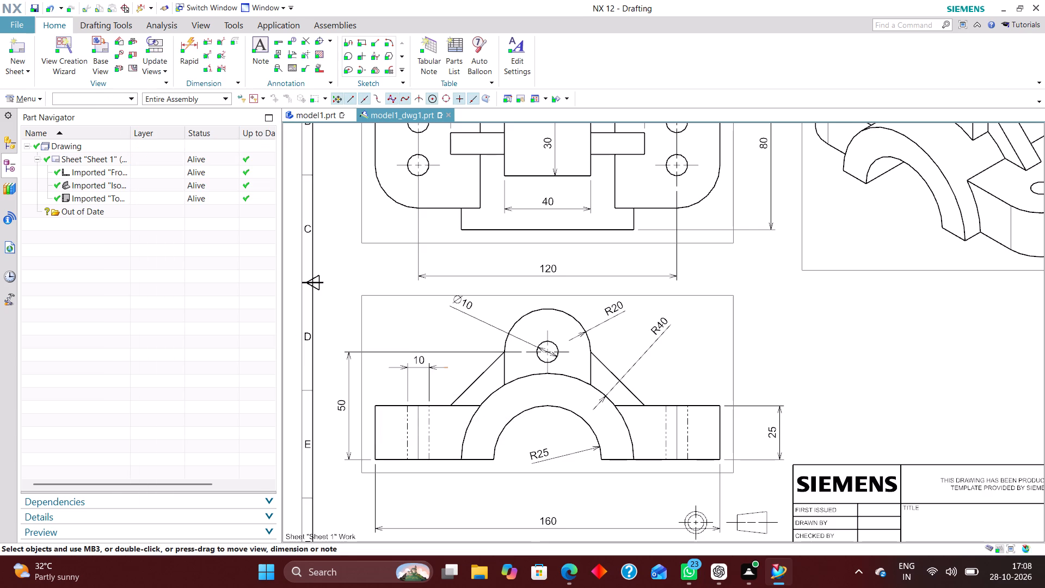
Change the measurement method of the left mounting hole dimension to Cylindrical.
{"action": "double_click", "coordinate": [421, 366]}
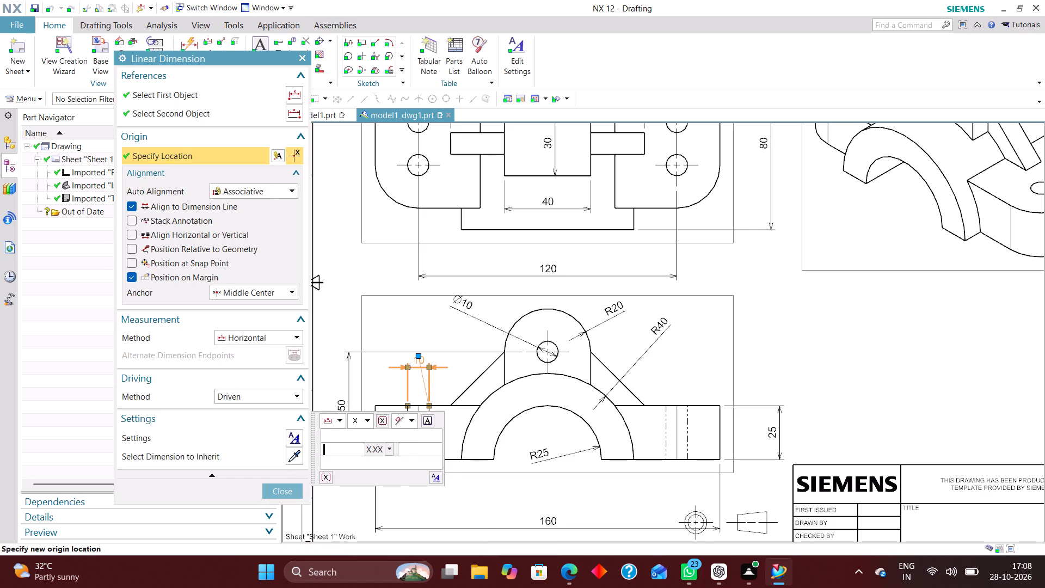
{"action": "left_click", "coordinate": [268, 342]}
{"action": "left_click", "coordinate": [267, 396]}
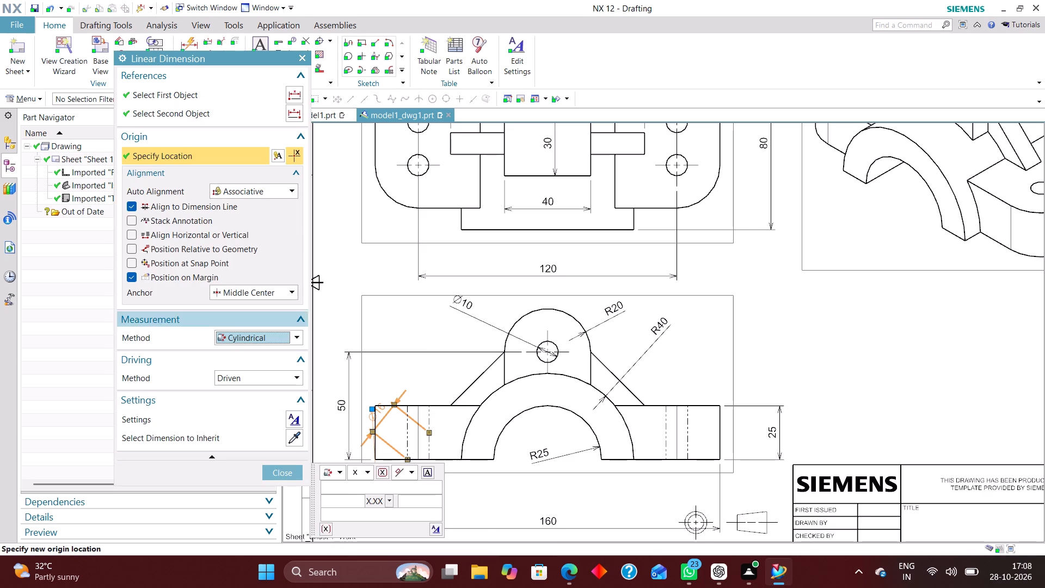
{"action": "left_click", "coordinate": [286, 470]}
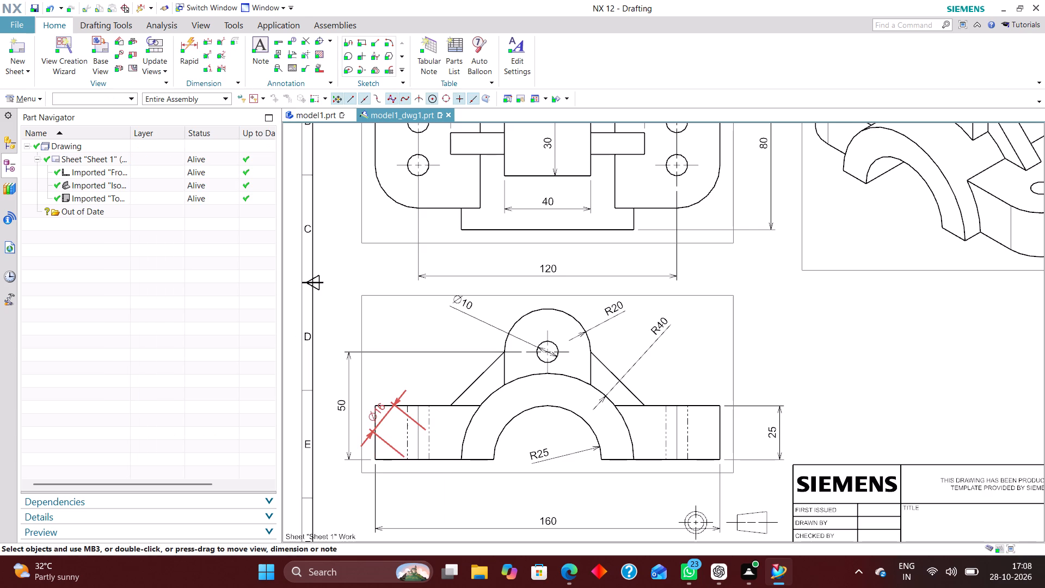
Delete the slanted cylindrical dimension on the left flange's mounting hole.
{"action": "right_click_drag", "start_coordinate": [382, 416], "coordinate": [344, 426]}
Dimension the left mounting hole's width between the top ends of its hidden edges in the front view, placed above the flange.
{"action": "left_click", "coordinate": [190, 41]}
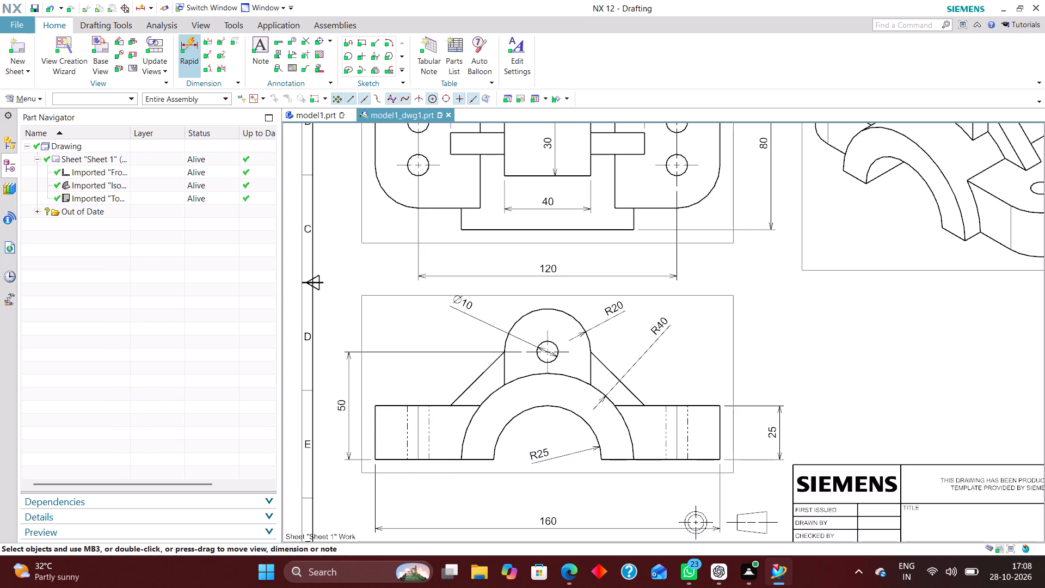
{"action": "left_click", "coordinate": [409, 404]}
{"action": "left_click", "coordinate": [429, 407]}
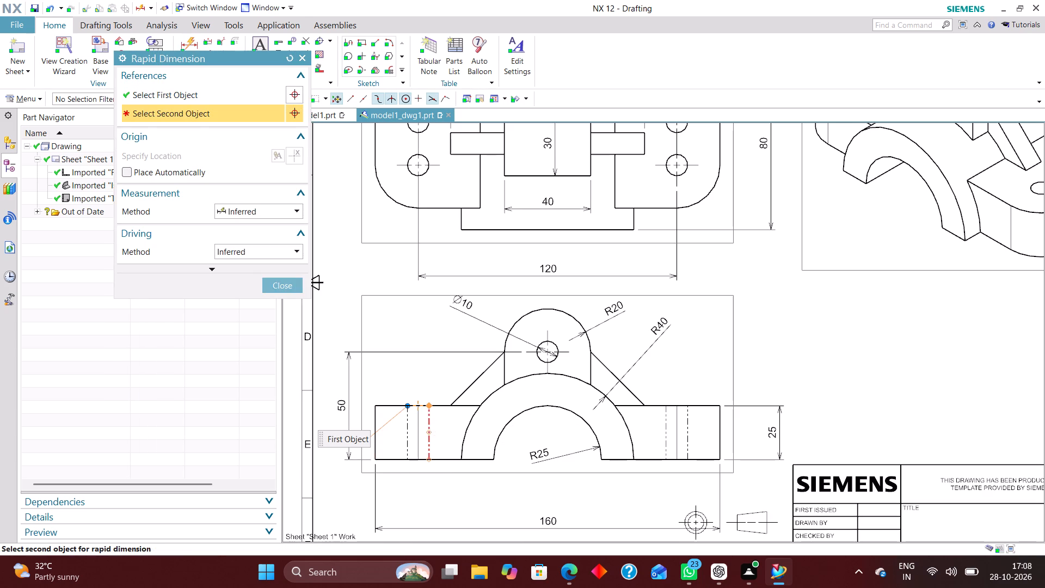
{"action": "left_click", "coordinate": [420, 367]}
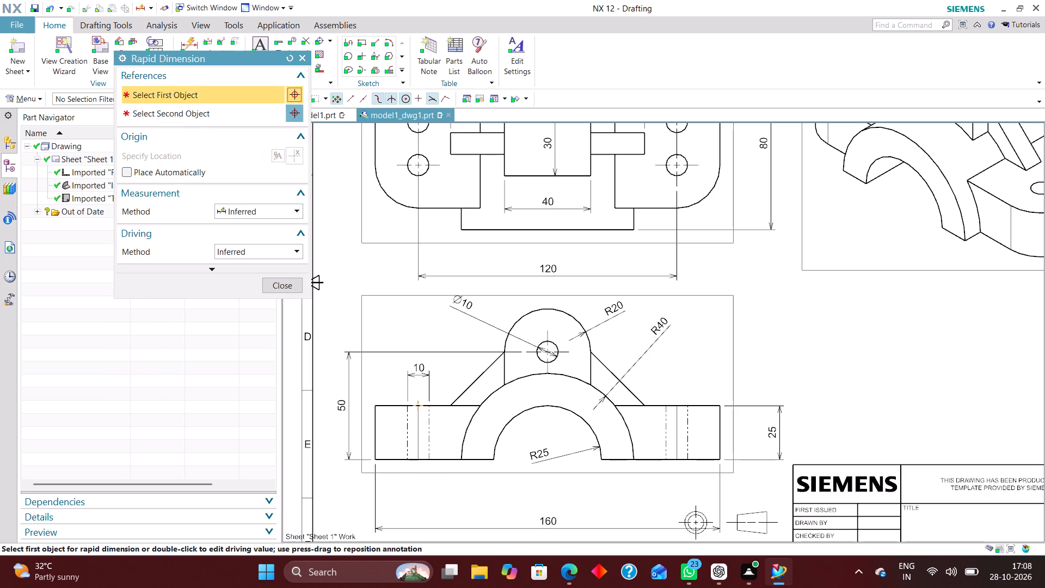
{"action": "left_click", "coordinate": [286, 286]}
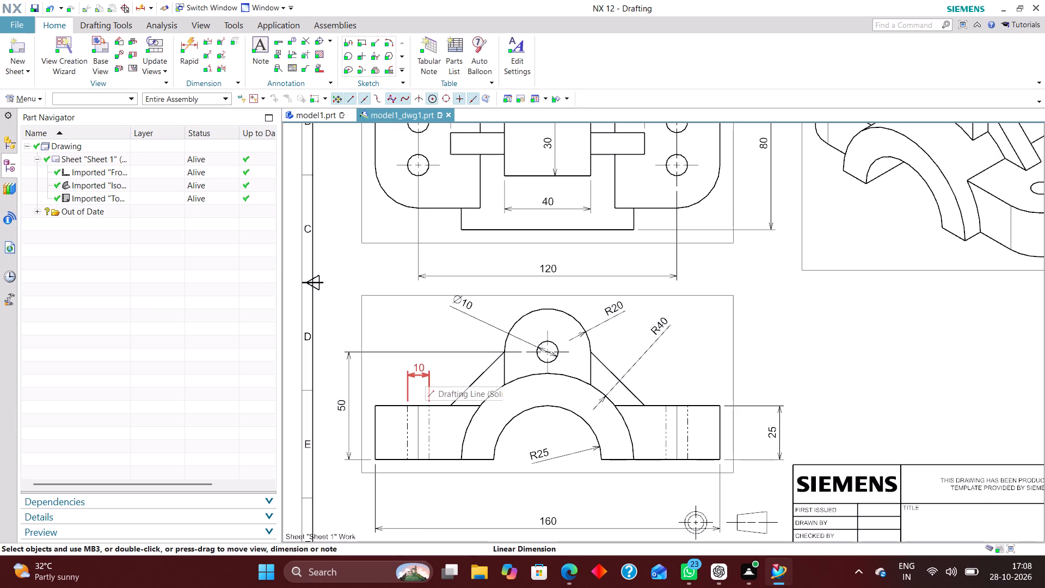
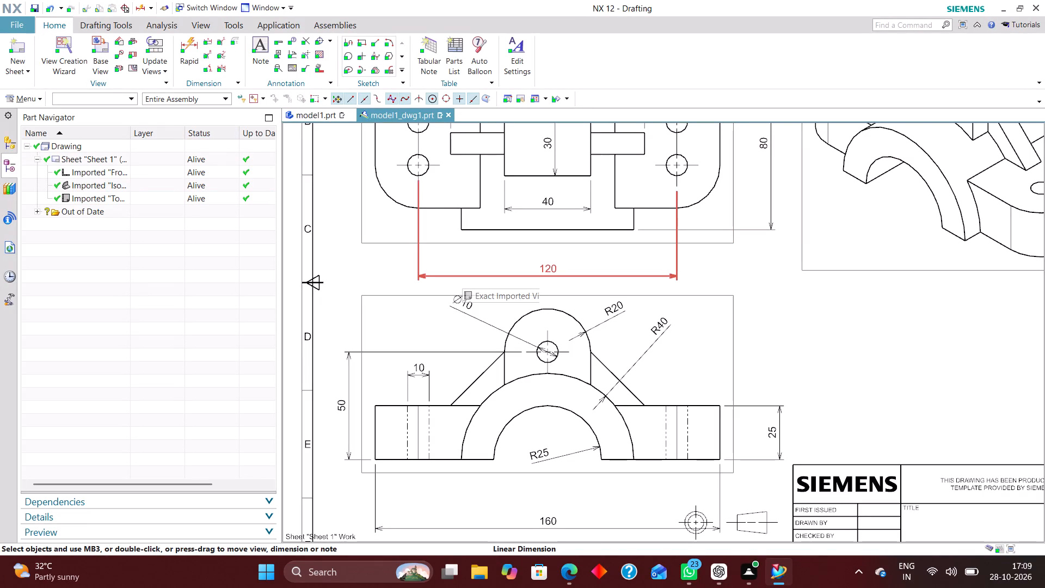
Add a Radial dimension to the right flange's upper rounded corner in the top view, placed outside the corner.
{"action": "scroll", "coordinate": [542, 295], "scroll_direction": "down", "scroll_amount": 4}
{"action": "scroll", "coordinate": [592, 195], "scroll_direction": "up", "scroll_amount": 3}
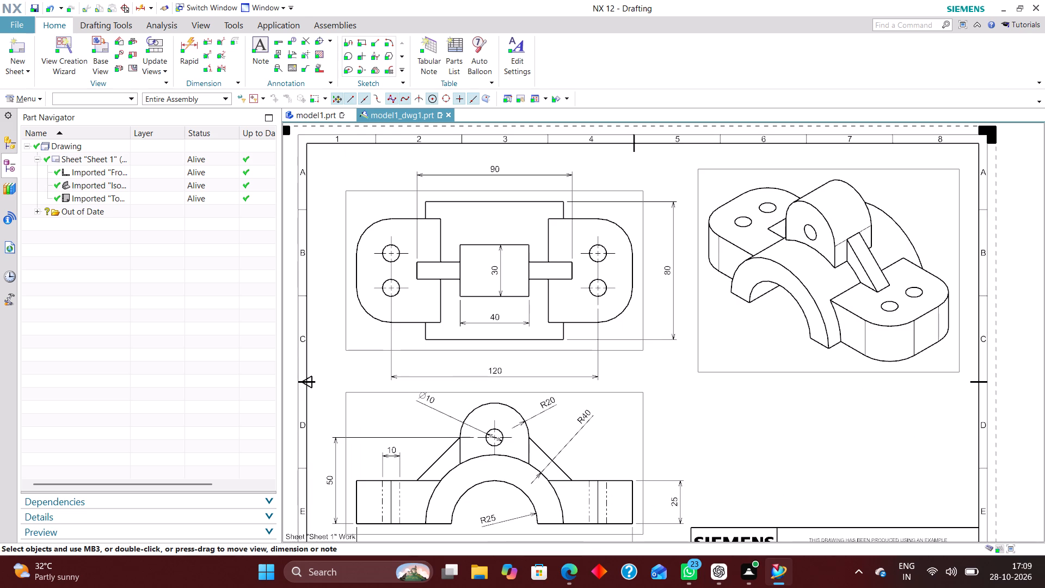
{"action": "left_click", "coordinate": [192, 44]}
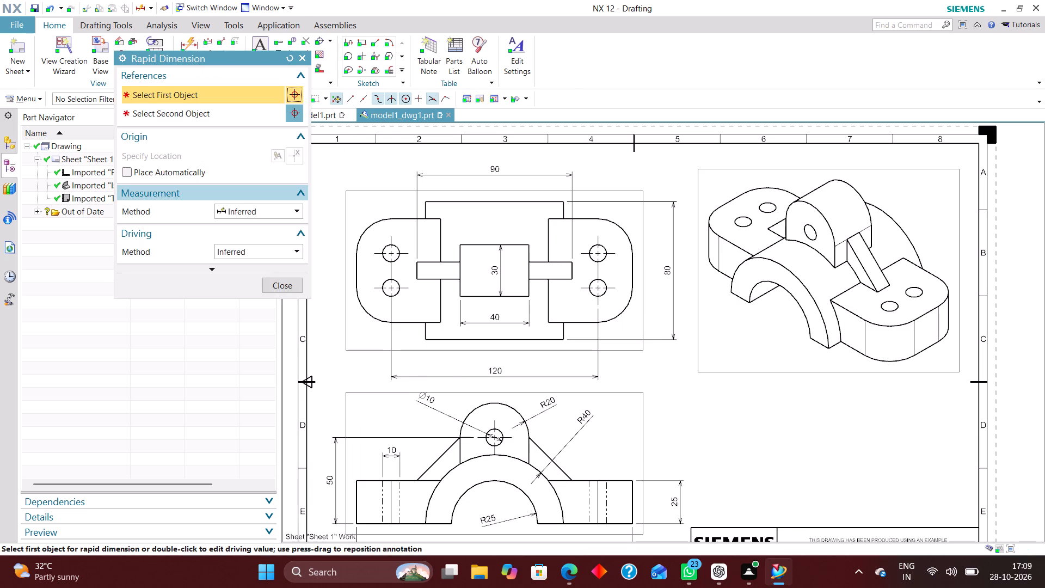
{"action": "left_click", "coordinate": [280, 215]}
{"action": "left_click", "coordinate": [265, 313]}
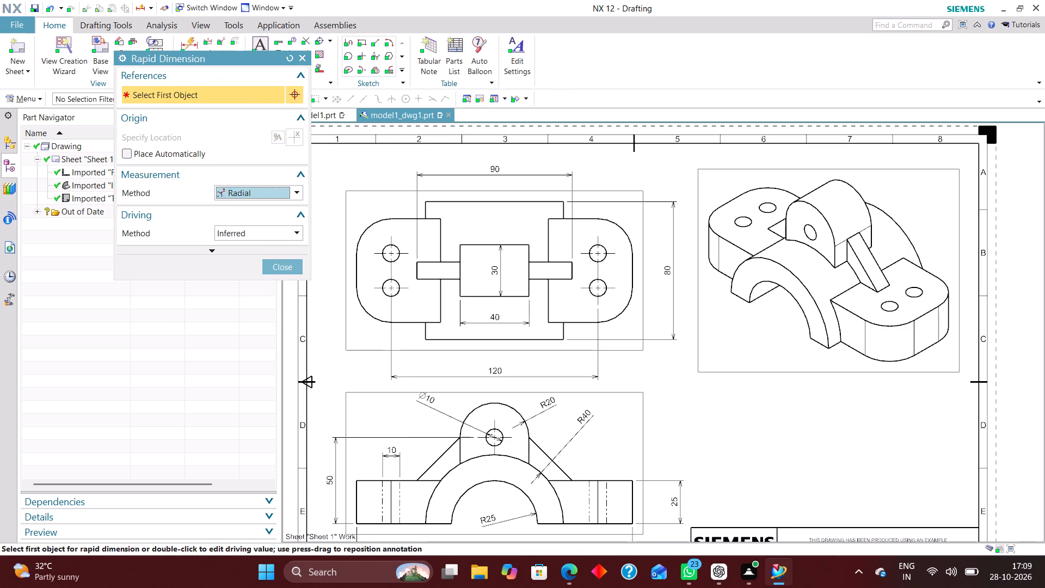
{"action": "left_click", "coordinate": [624, 230]}
{"action": "left_click", "coordinate": [647, 177]}
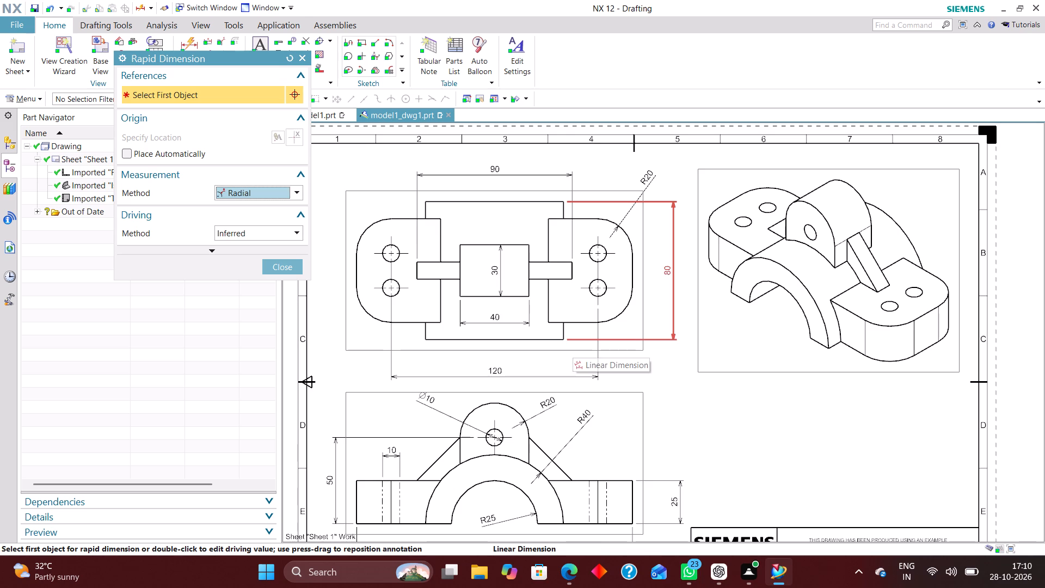
Add a Diametral dimension to the right flange's lower mounting hole in the top view, placed below the view's corner.
{"action": "left_click", "coordinate": [285, 190]}
{"action": "left_click", "coordinate": [266, 301]}
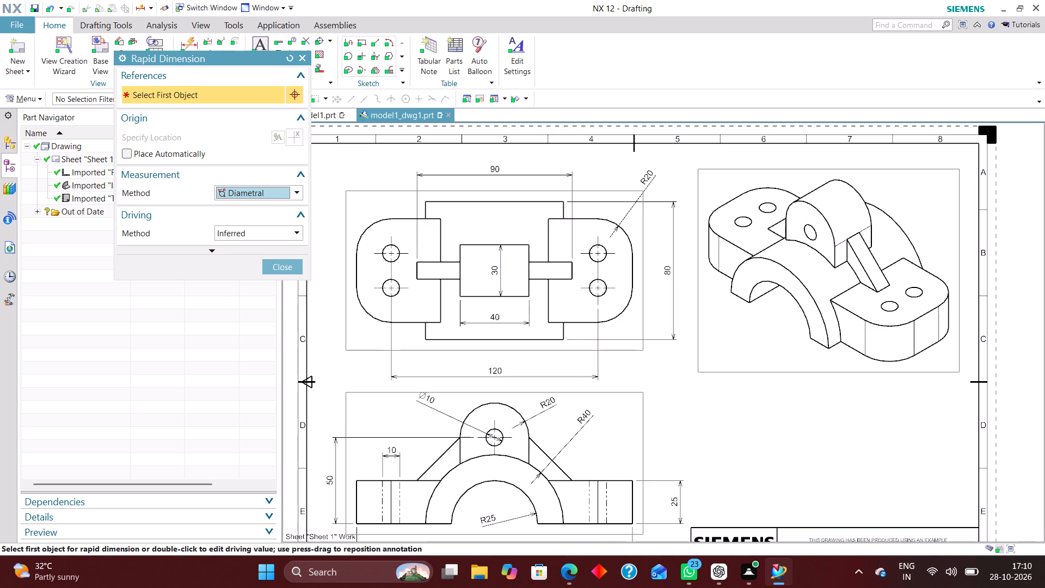
{"action": "left_click", "coordinate": [606, 294]}
{"action": "left_click", "coordinate": [659, 375]}
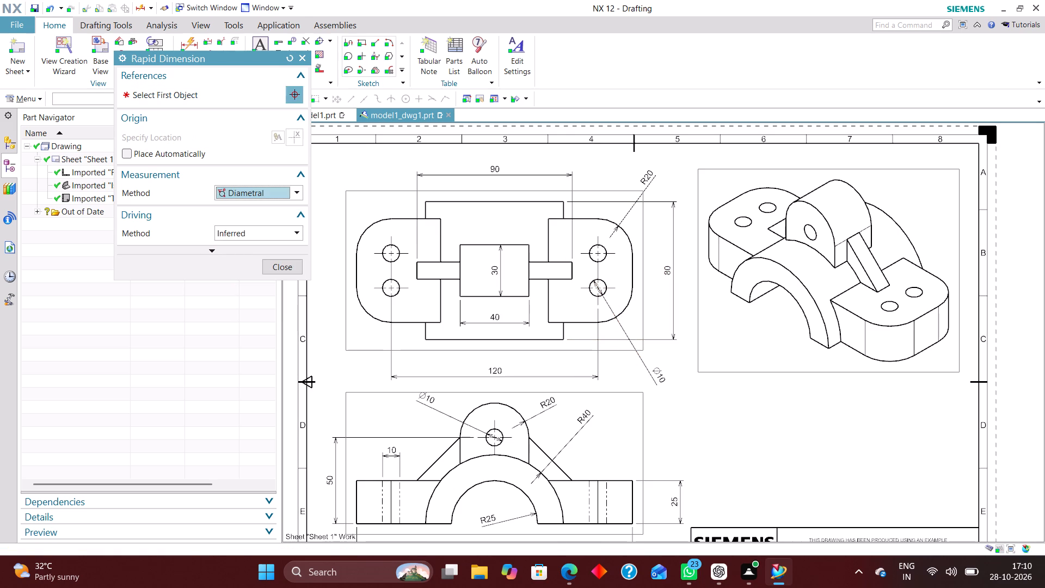
{"action": "left_click", "coordinate": [284, 266]}
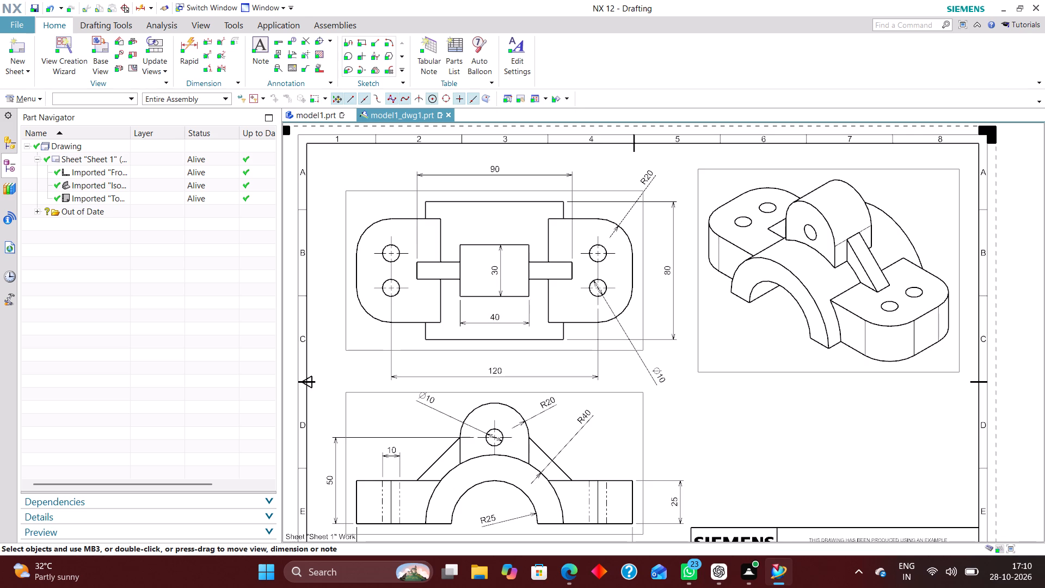
Change the measurement method of the 90 dimension above the top view to Cylindrical.
{"action": "double_click", "coordinate": [499, 175]}
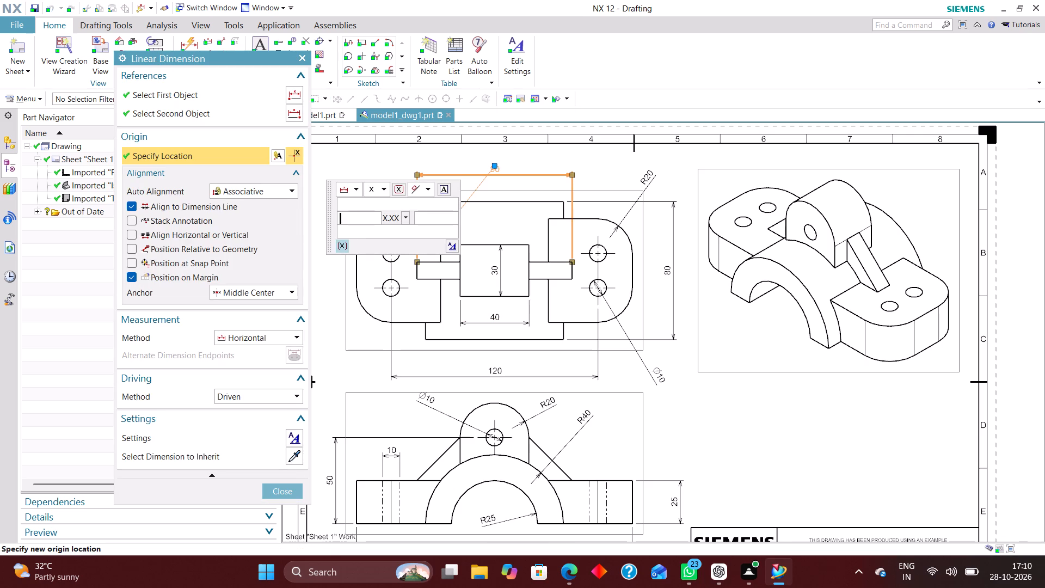
{"action": "left_click", "coordinate": [267, 338]}
{"action": "left_click", "coordinate": [273, 399]}
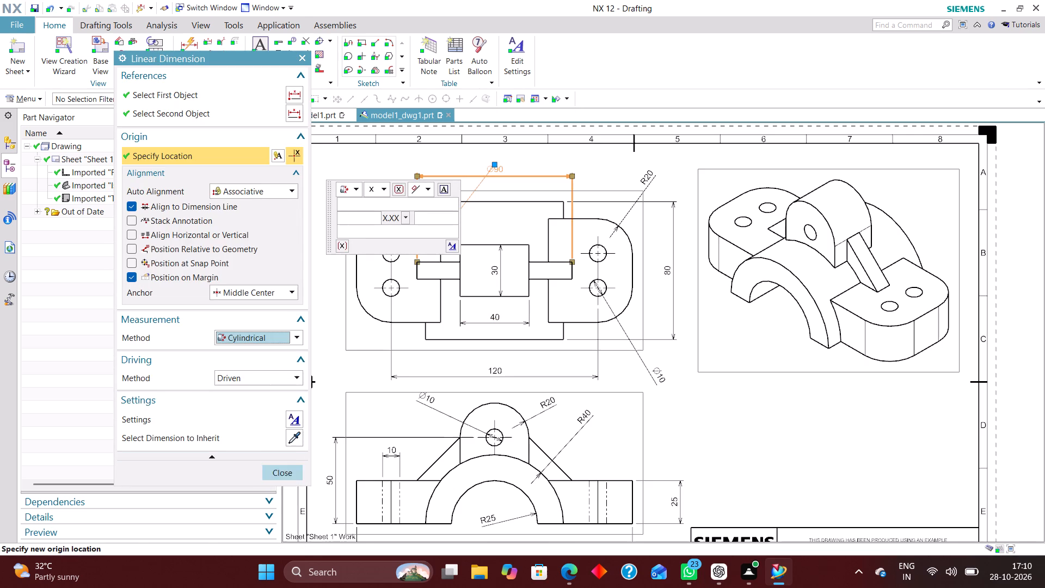
{"action": "left_click", "coordinate": [281, 471]}
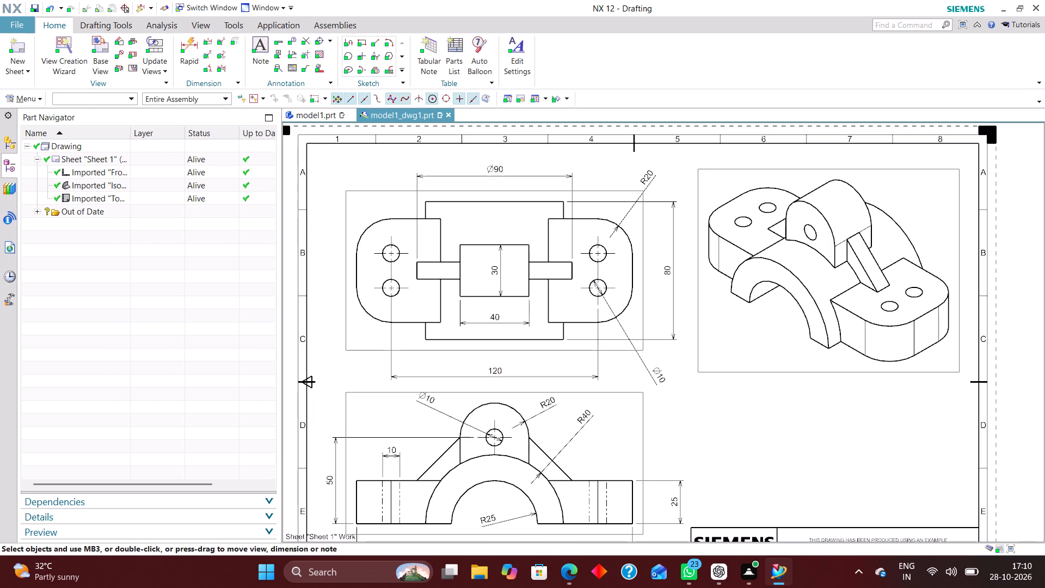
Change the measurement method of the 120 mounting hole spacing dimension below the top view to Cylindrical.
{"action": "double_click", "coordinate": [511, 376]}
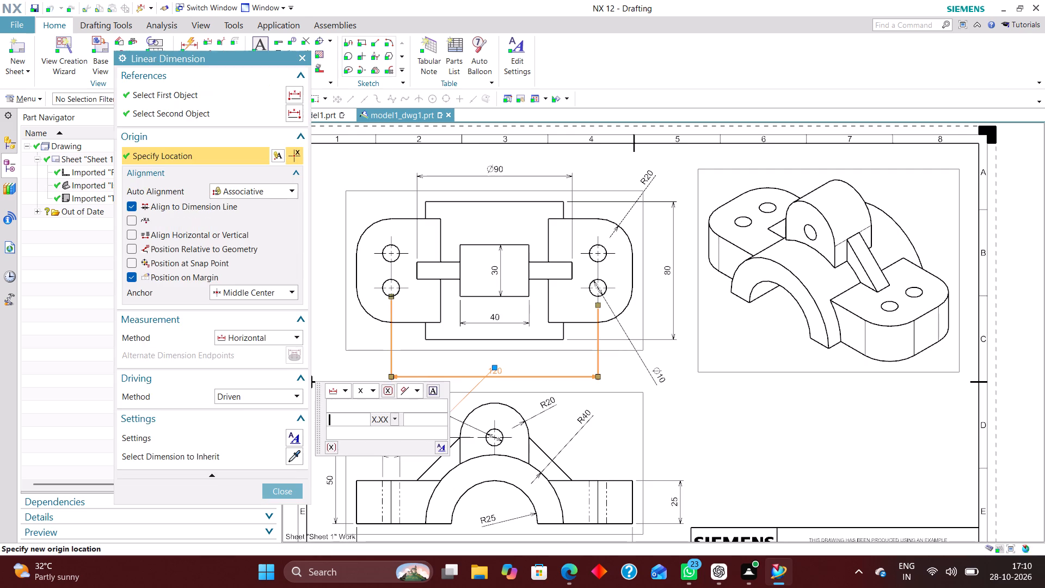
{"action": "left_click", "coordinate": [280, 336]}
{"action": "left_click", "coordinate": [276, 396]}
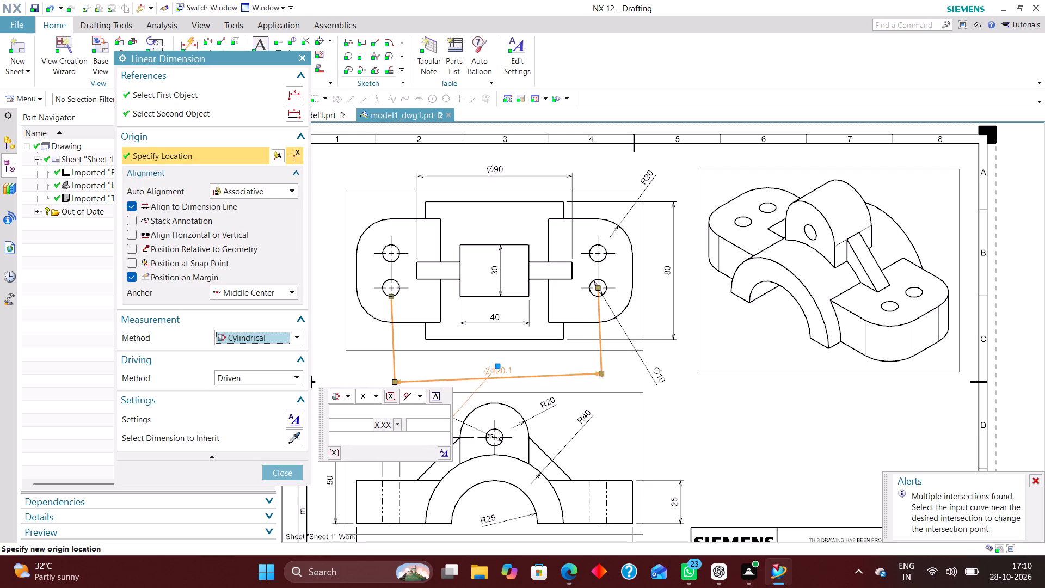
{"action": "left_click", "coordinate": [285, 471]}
Delete the slanted cylindrical hole spacing dimension below the top view.
{"action": "right_click_drag", "start_coordinate": [520, 373], "coordinate": [481, 381]}
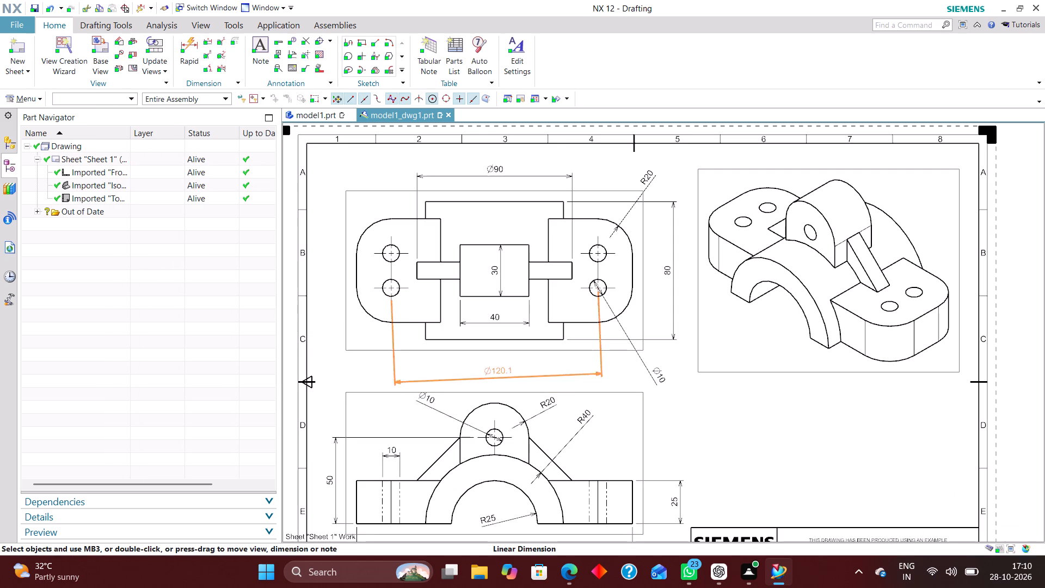
{"action": "right_click_drag", "start_coordinate": [481, 381], "coordinate": [410, 381]}
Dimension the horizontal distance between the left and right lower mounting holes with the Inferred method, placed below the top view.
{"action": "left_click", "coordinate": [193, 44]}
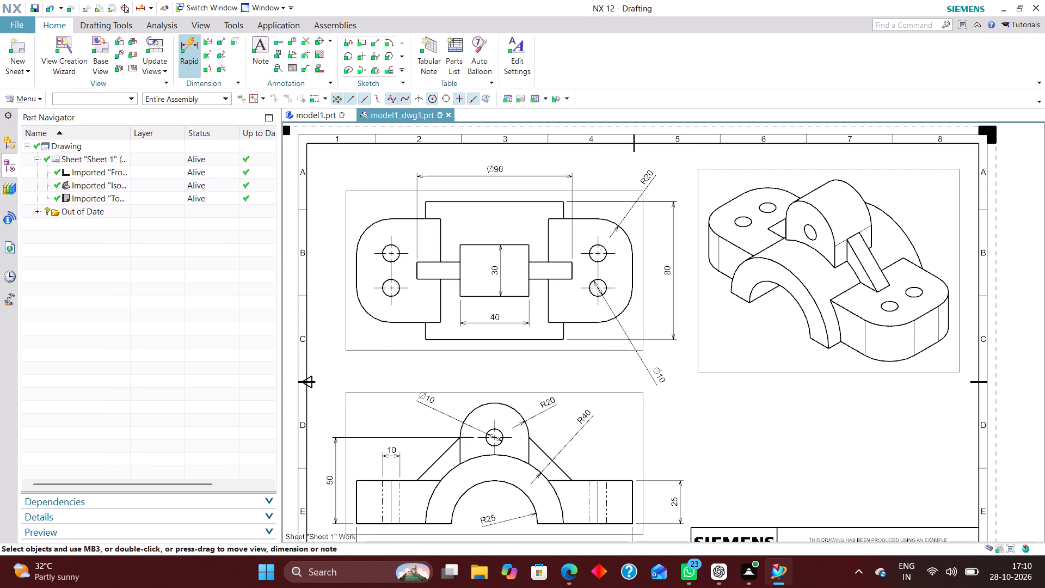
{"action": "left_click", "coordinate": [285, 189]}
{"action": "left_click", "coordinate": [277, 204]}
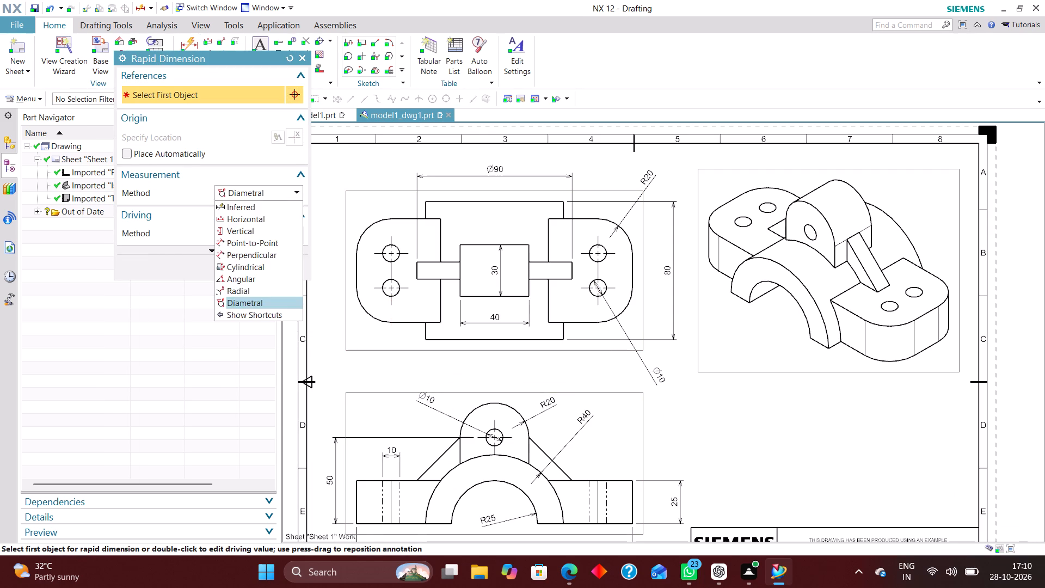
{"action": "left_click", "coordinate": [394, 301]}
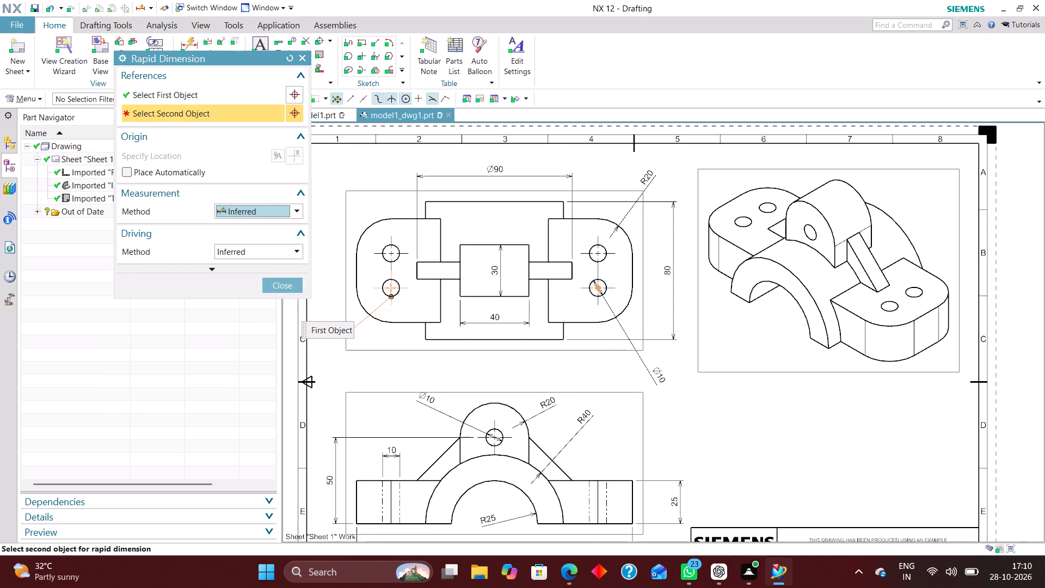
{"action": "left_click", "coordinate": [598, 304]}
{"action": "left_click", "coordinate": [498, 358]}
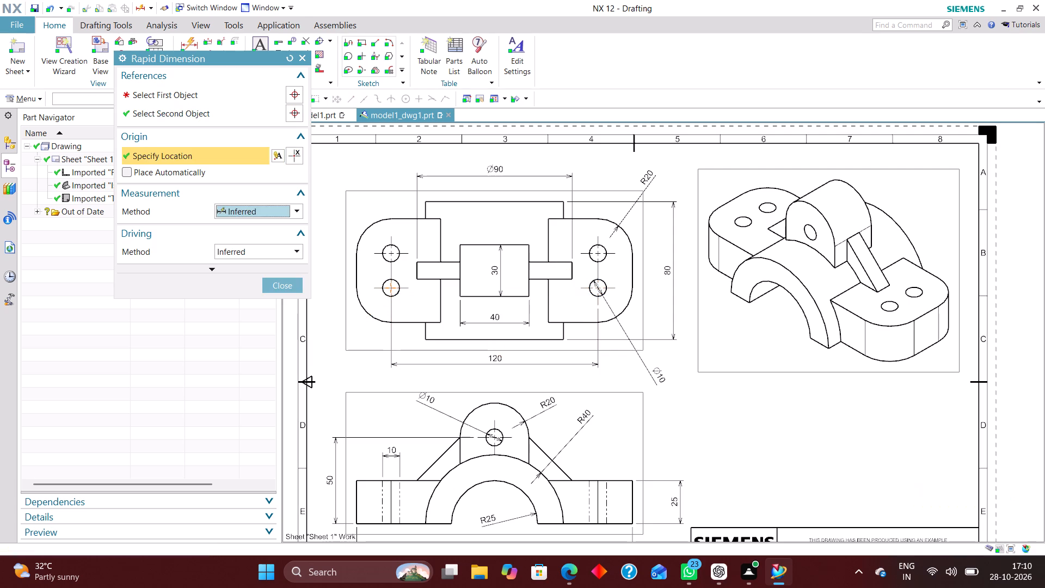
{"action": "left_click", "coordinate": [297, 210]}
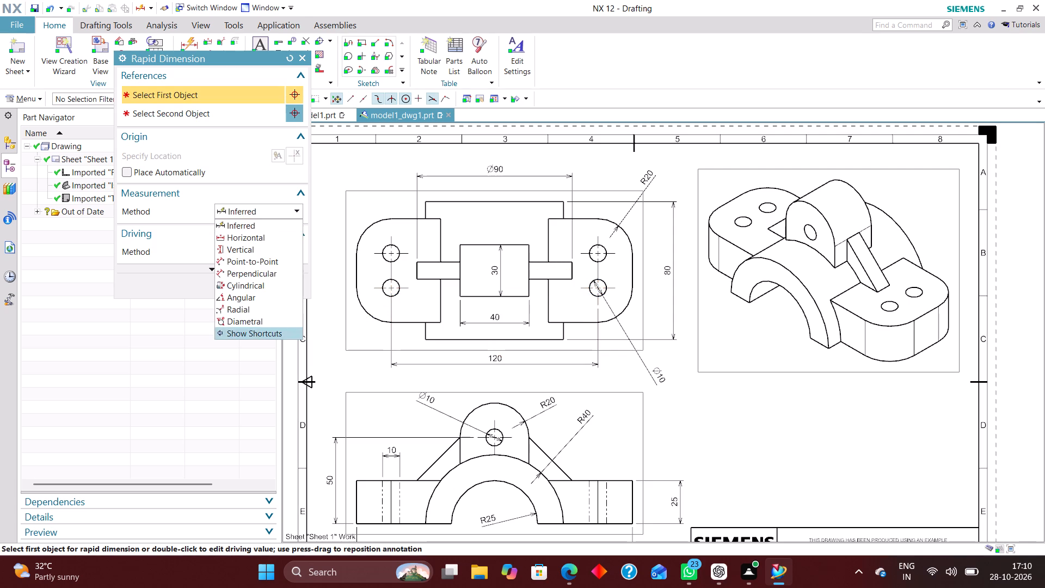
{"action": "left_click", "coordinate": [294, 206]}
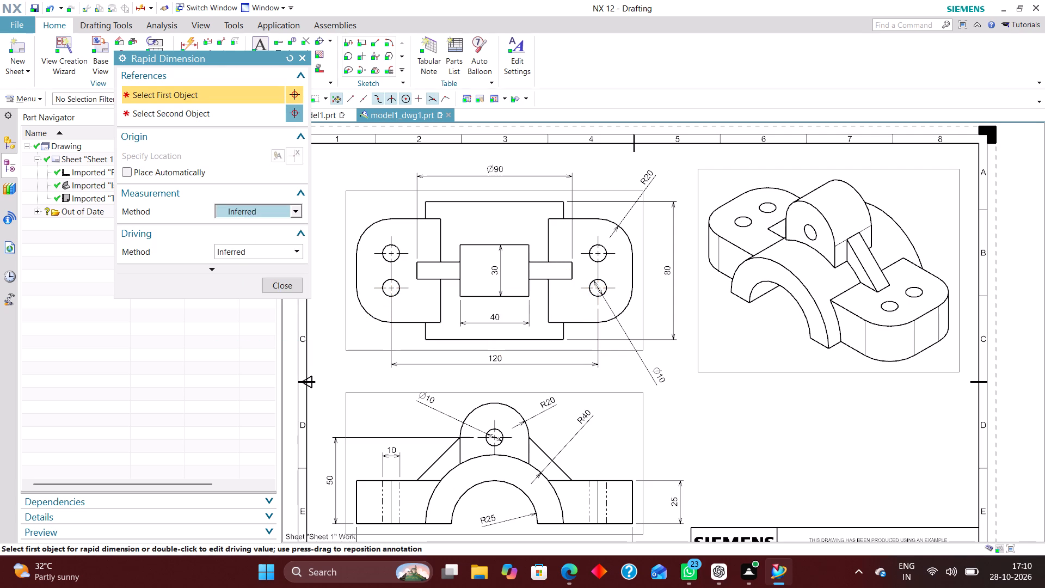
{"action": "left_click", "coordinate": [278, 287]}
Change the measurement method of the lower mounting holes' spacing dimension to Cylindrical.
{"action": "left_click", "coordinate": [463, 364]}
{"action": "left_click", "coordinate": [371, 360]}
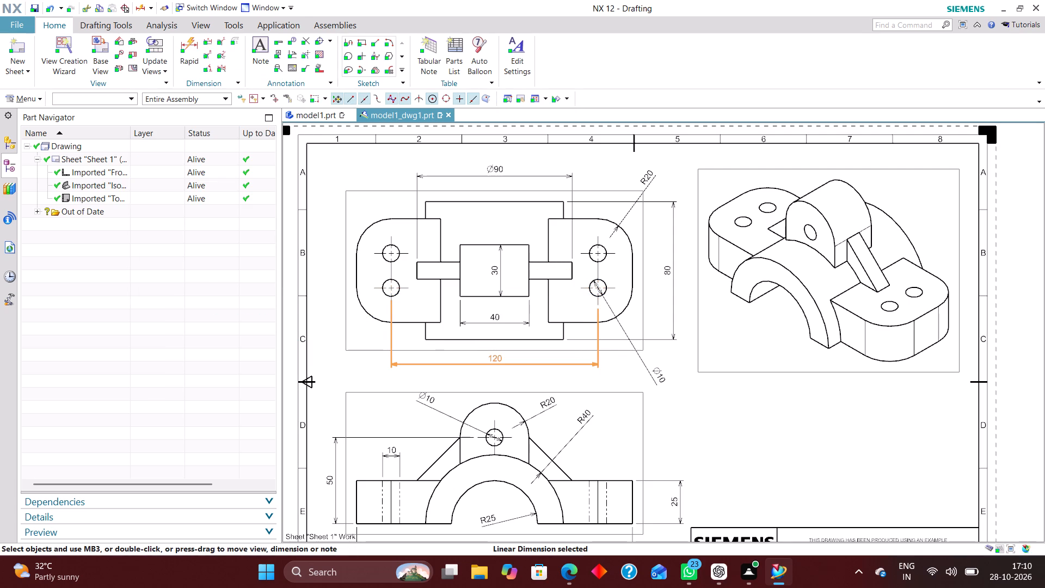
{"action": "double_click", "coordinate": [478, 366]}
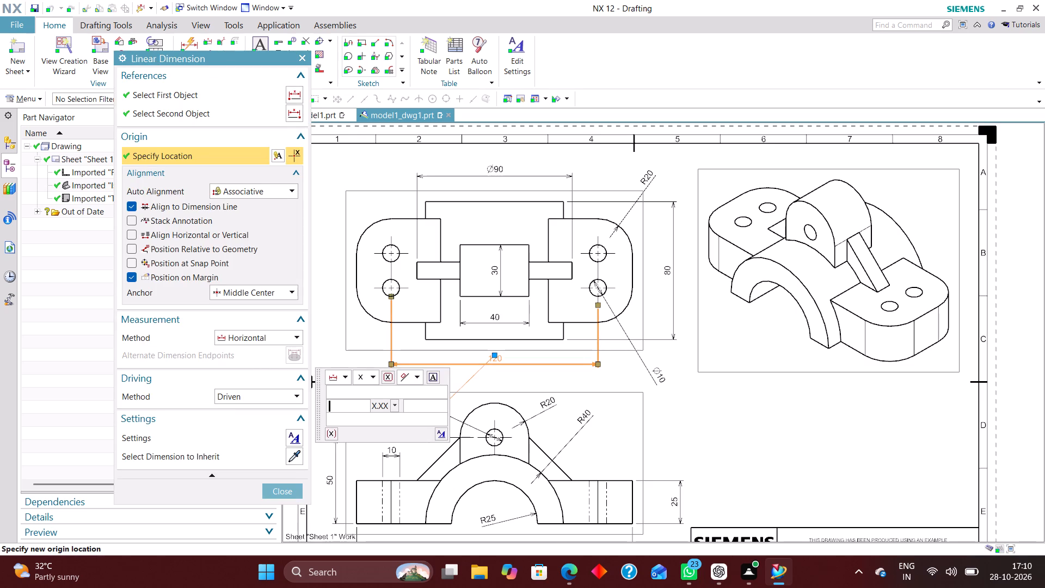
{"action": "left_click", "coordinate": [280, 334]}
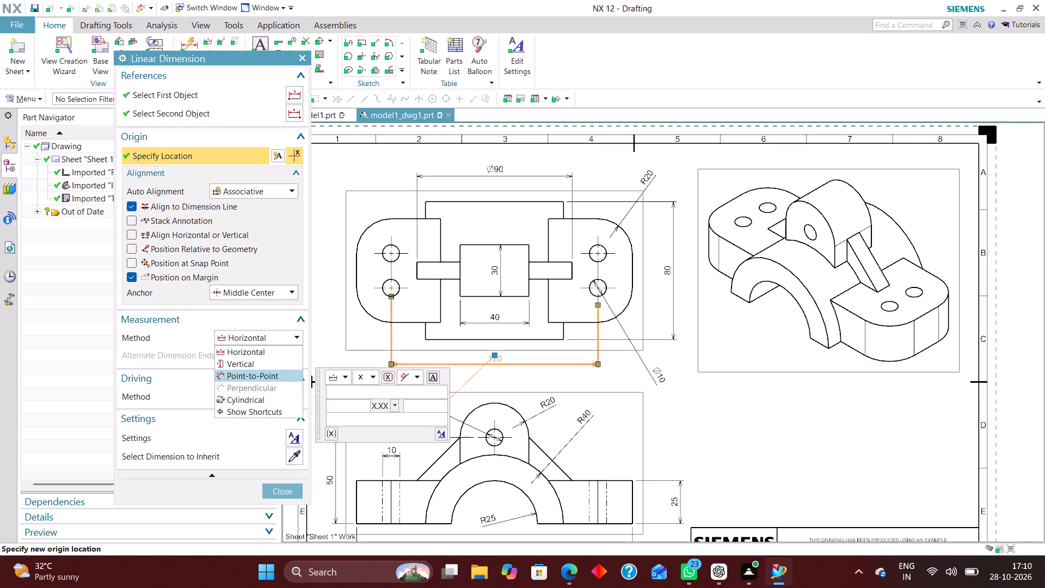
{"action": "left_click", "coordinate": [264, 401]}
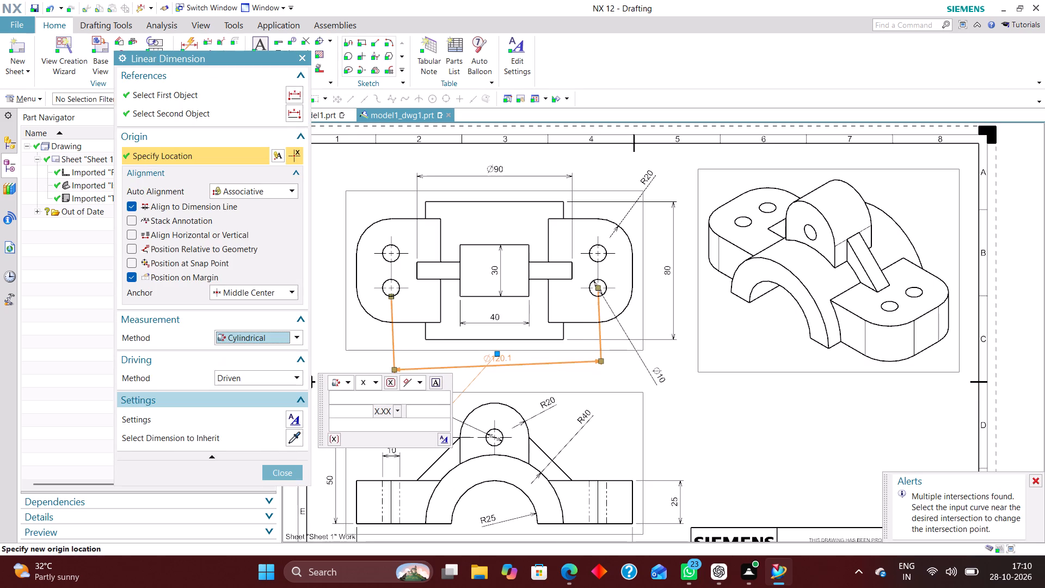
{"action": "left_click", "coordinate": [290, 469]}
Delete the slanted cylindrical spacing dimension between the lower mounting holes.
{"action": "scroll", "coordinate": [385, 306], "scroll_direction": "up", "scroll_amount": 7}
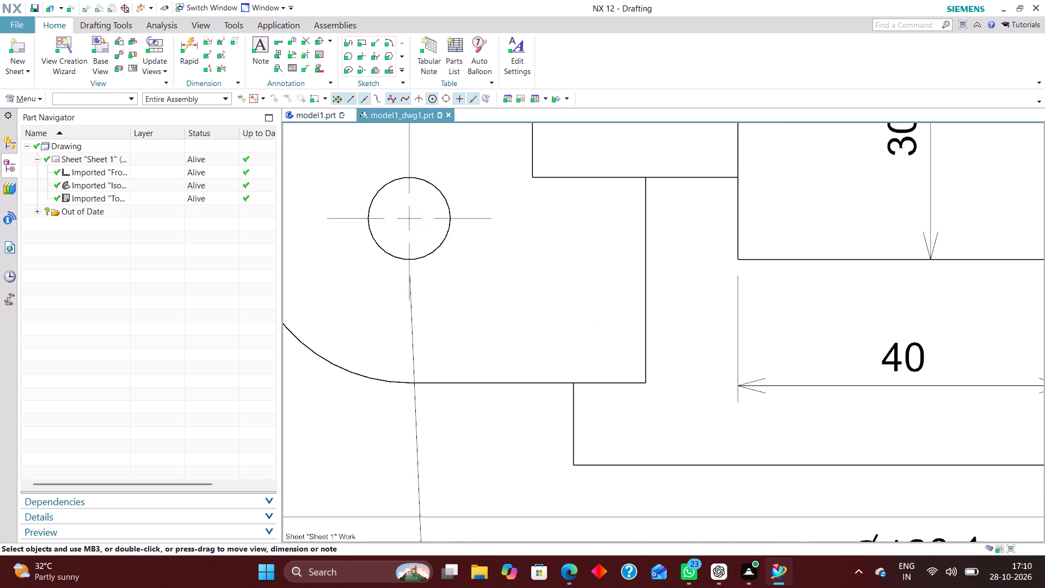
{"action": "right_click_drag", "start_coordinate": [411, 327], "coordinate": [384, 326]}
Dimension the distance between the centre marks of the left and right upper mounting holes, placed below the top view.
{"action": "scroll", "coordinate": [401, 323], "scroll_direction": "down", "scroll_amount": 4}
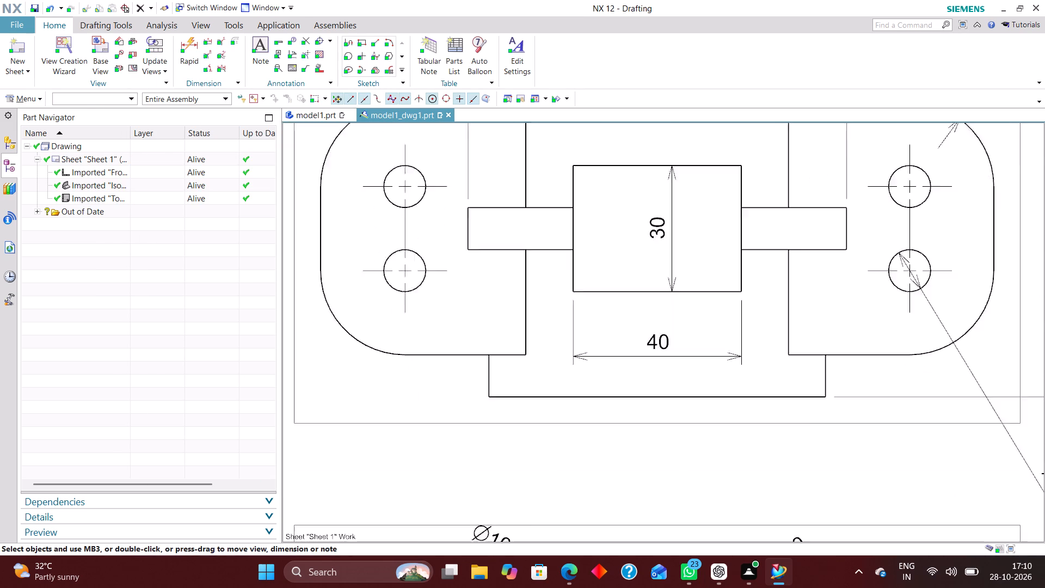
{"action": "scroll", "coordinate": [401, 328], "scroll_direction": "down", "scroll_amount": 1}
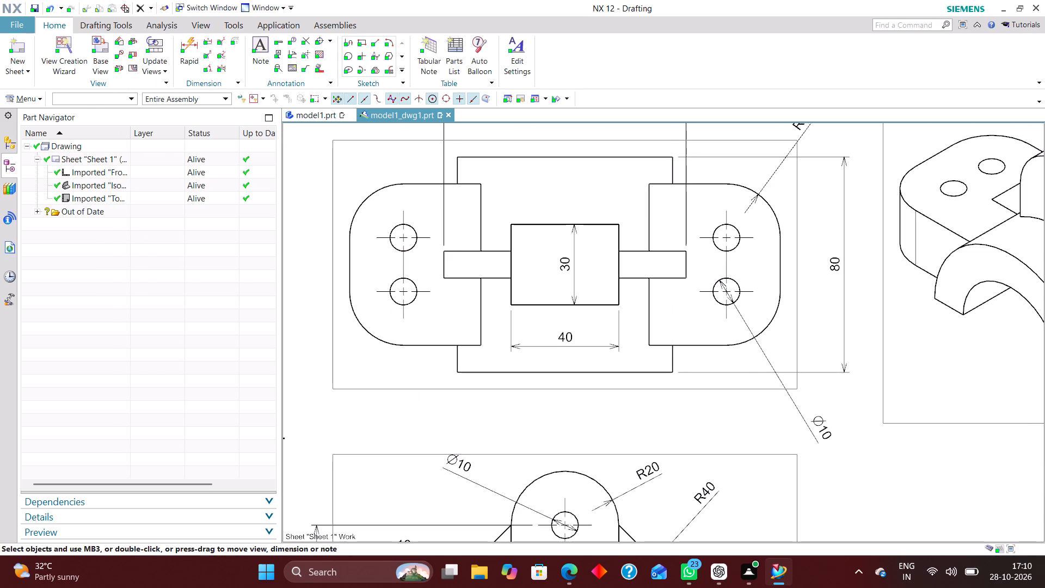
{"action": "left_click", "coordinate": [196, 43]}
{"action": "left_click", "coordinate": [404, 211]}
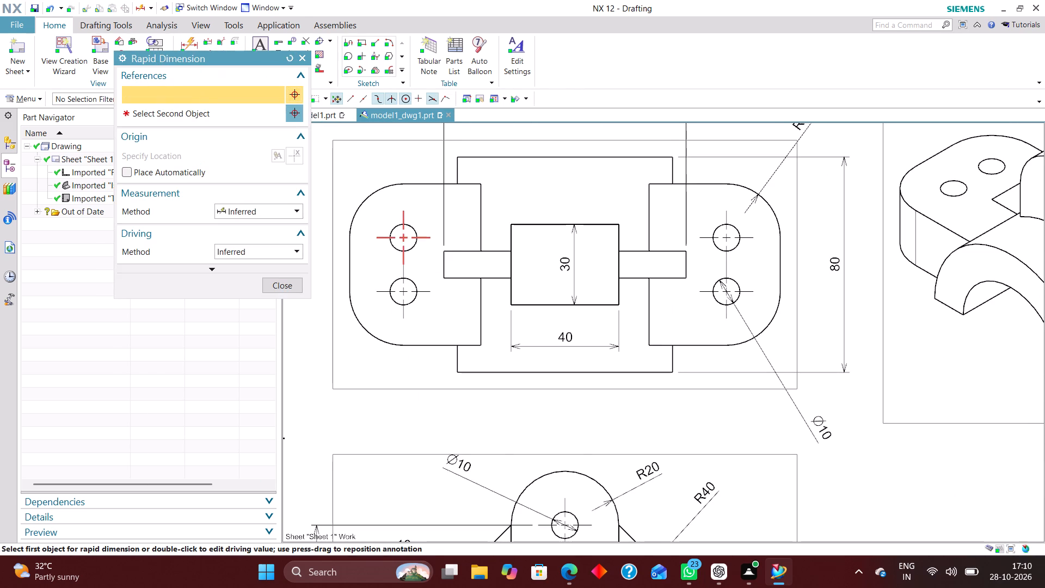
{"action": "scroll", "coordinate": [395, 344], "scroll_direction": "down", "scroll_amount": 2}
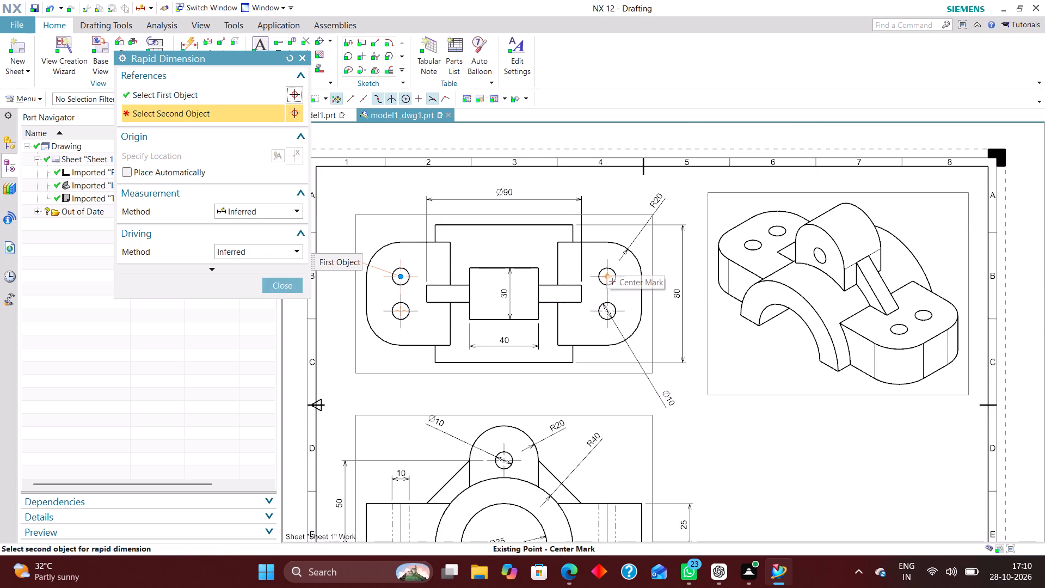
{"action": "left_click", "coordinate": [606, 261]}
{"action": "scroll", "coordinate": [530, 267], "scroll_direction": "down", "scroll_amount": 3}
{"action": "scroll", "coordinate": [524, 242], "scroll_direction": "up", "scroll_amount": 5}
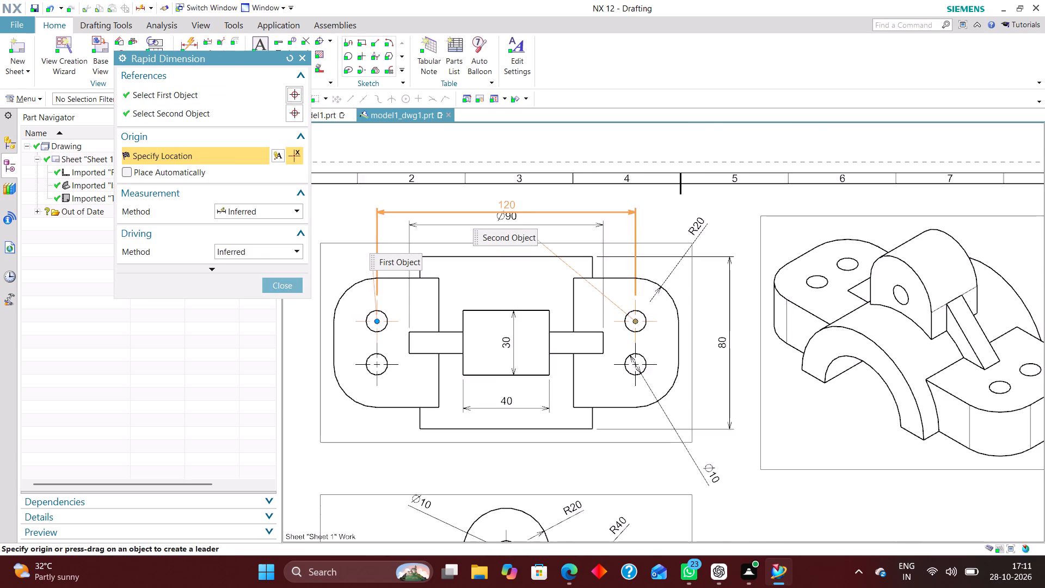
{"action": "scroll", "coordinate": [522, 427], "scroll_direction": "down", "scroll_amount": 3}
{"action": "scroll", "coordinate": [521, 475], "scroll_direction": "up", "scroll_amount": 3}
{"action": "left_click", "coordinate": [503, 475]}
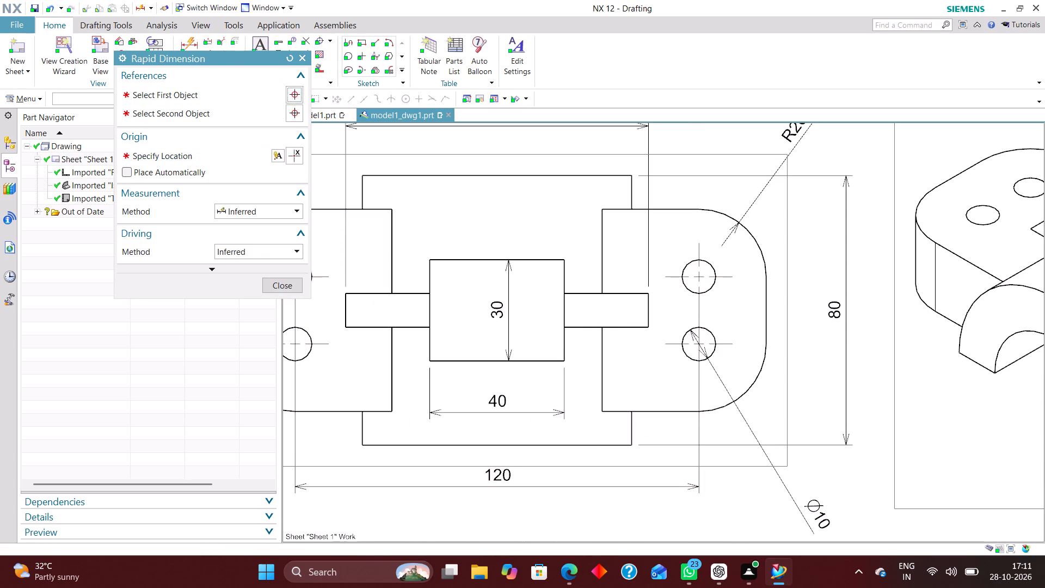
{"action": "left_click", "coordinate": [288, 285]}
Change the measurement method of the mounting hole spacing dimension below the top view to Cylindrical.
{"action": "double_click", "coordinate": [493, 484]}
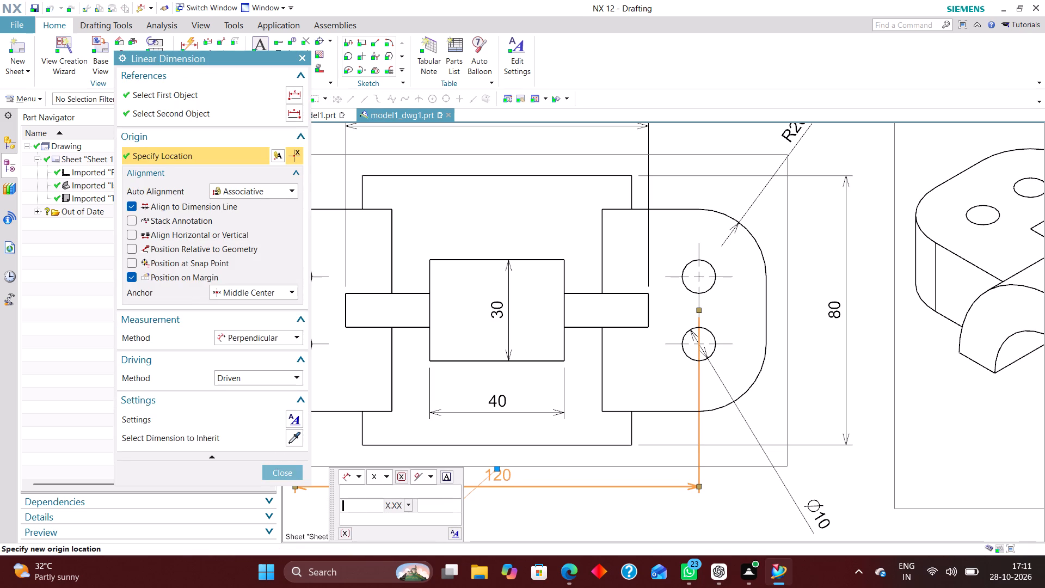
{"action": "left_click", "coordinate": [280, 339]}
{"action": "left_click", "coordinate": [271, 401]}
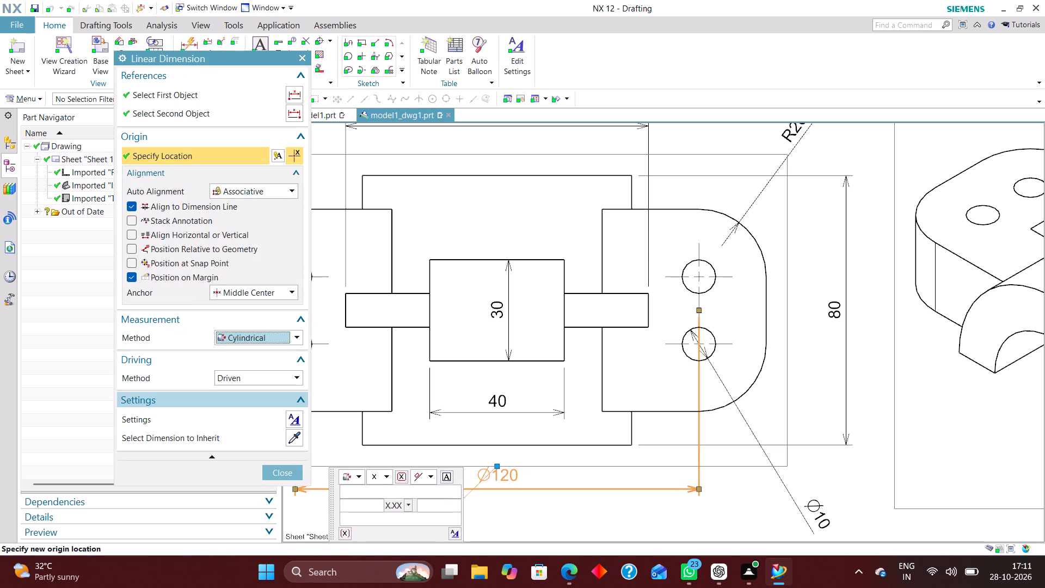
{"action": "left_click", "coordinate": [283, 470]}
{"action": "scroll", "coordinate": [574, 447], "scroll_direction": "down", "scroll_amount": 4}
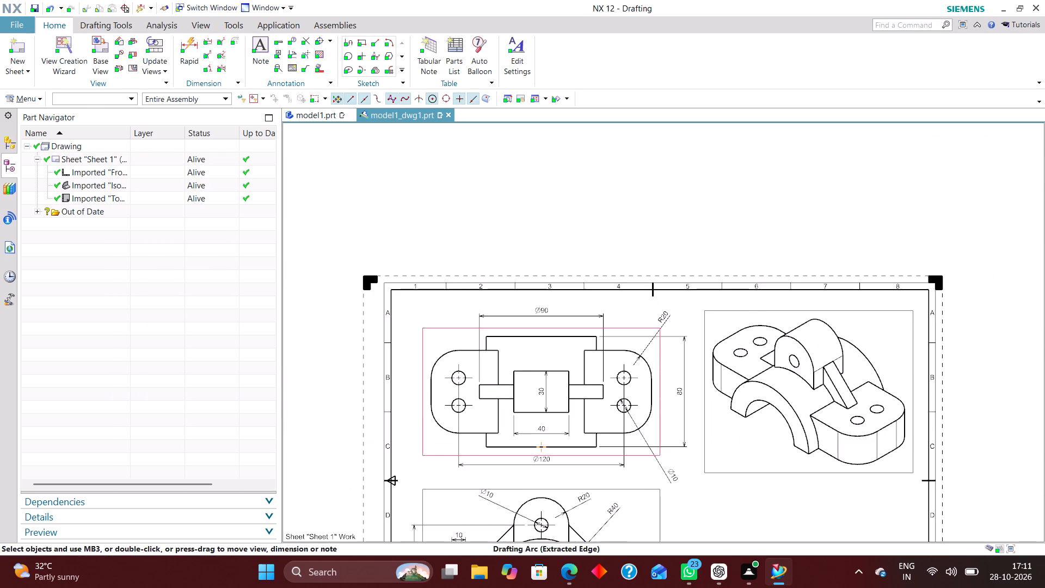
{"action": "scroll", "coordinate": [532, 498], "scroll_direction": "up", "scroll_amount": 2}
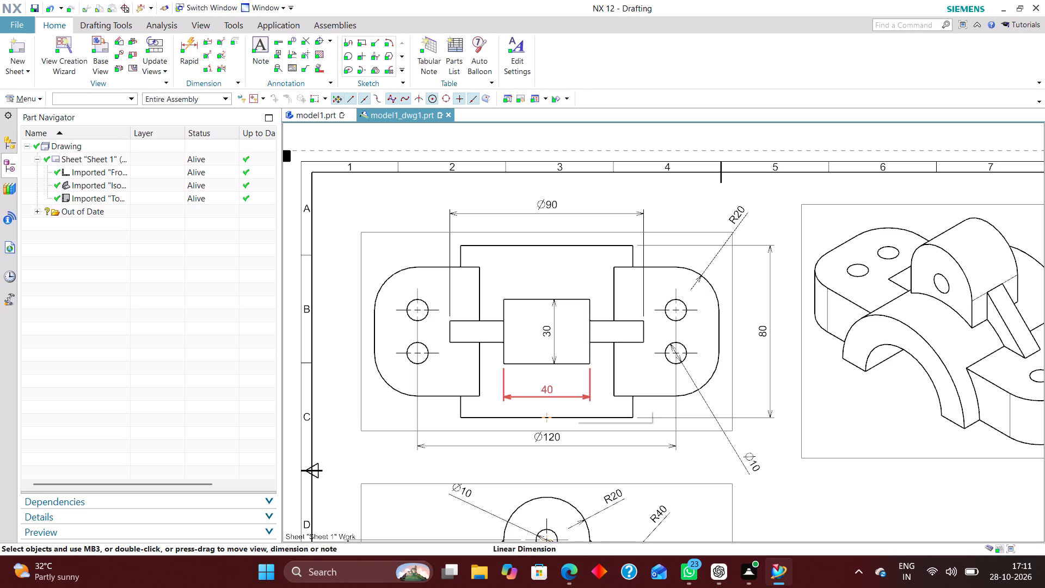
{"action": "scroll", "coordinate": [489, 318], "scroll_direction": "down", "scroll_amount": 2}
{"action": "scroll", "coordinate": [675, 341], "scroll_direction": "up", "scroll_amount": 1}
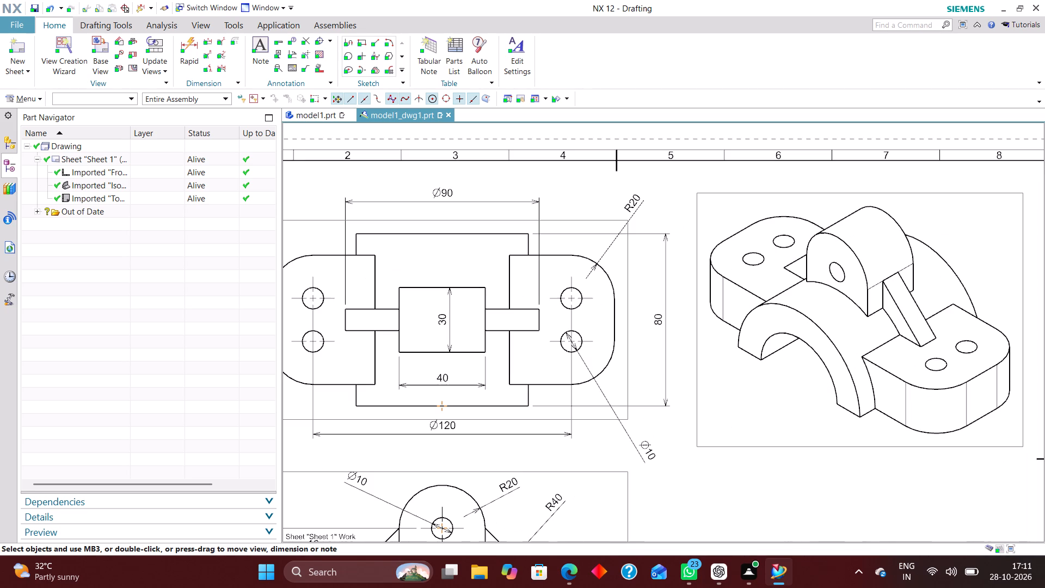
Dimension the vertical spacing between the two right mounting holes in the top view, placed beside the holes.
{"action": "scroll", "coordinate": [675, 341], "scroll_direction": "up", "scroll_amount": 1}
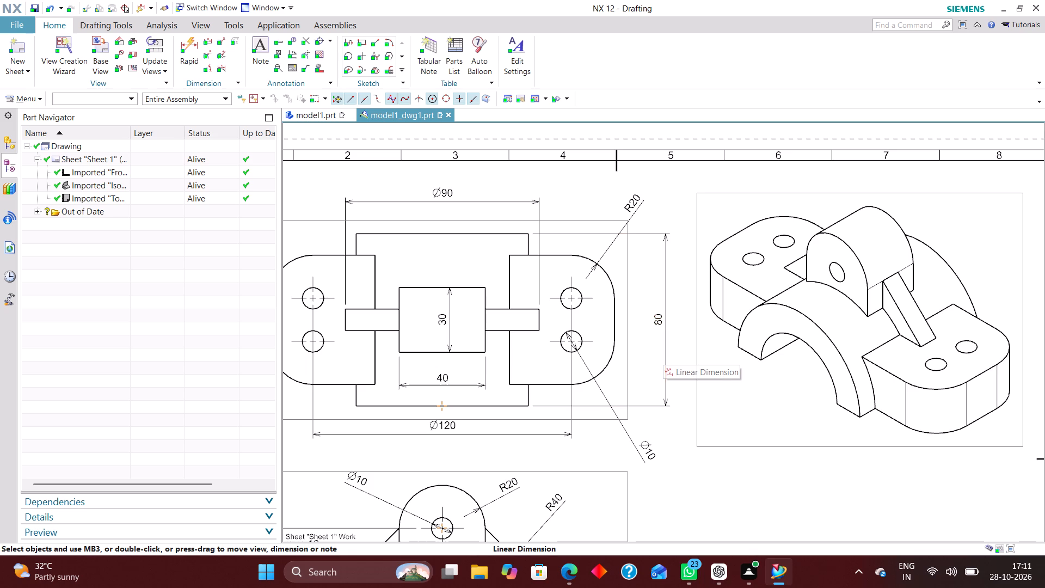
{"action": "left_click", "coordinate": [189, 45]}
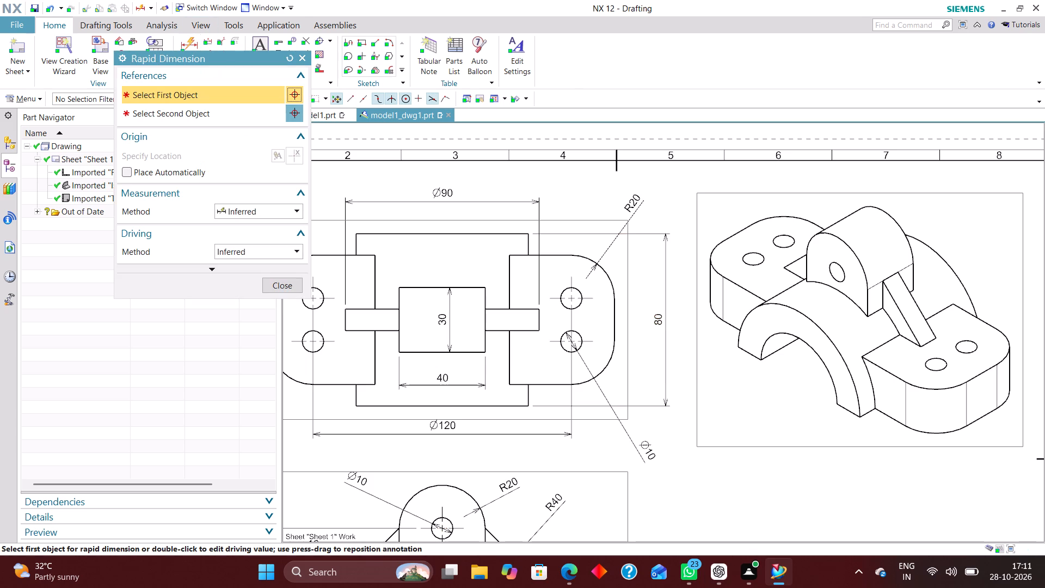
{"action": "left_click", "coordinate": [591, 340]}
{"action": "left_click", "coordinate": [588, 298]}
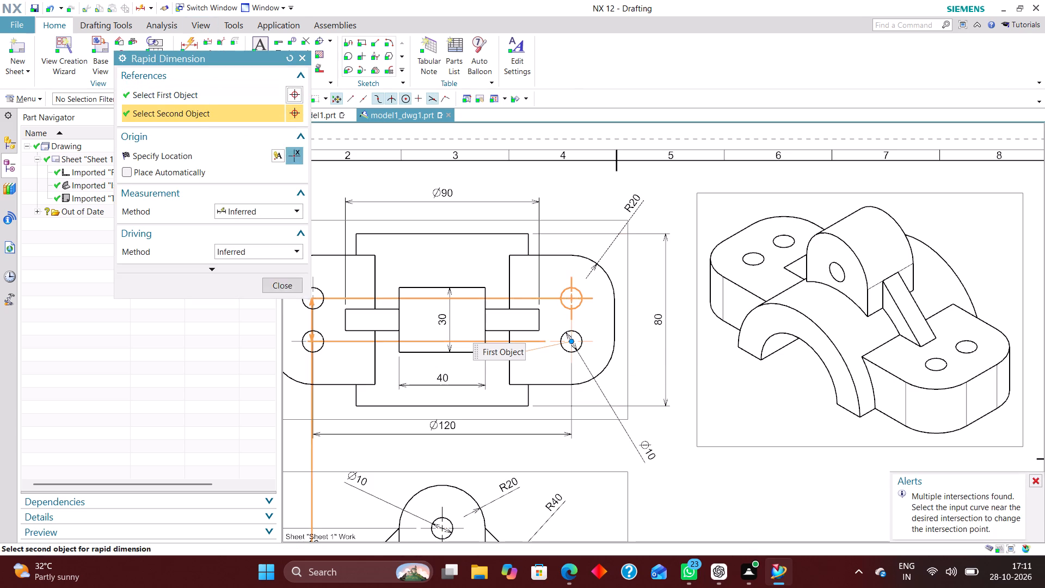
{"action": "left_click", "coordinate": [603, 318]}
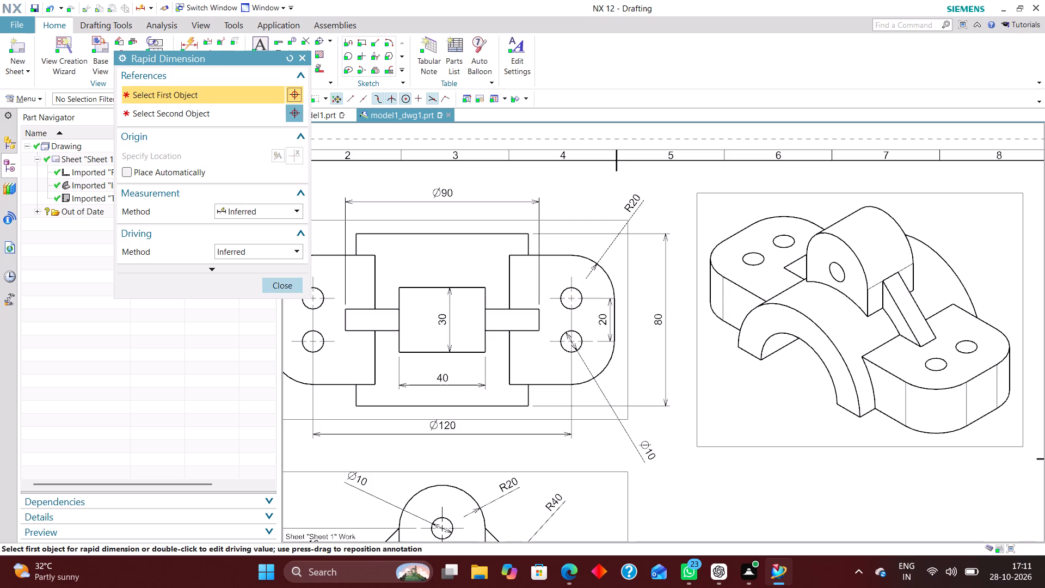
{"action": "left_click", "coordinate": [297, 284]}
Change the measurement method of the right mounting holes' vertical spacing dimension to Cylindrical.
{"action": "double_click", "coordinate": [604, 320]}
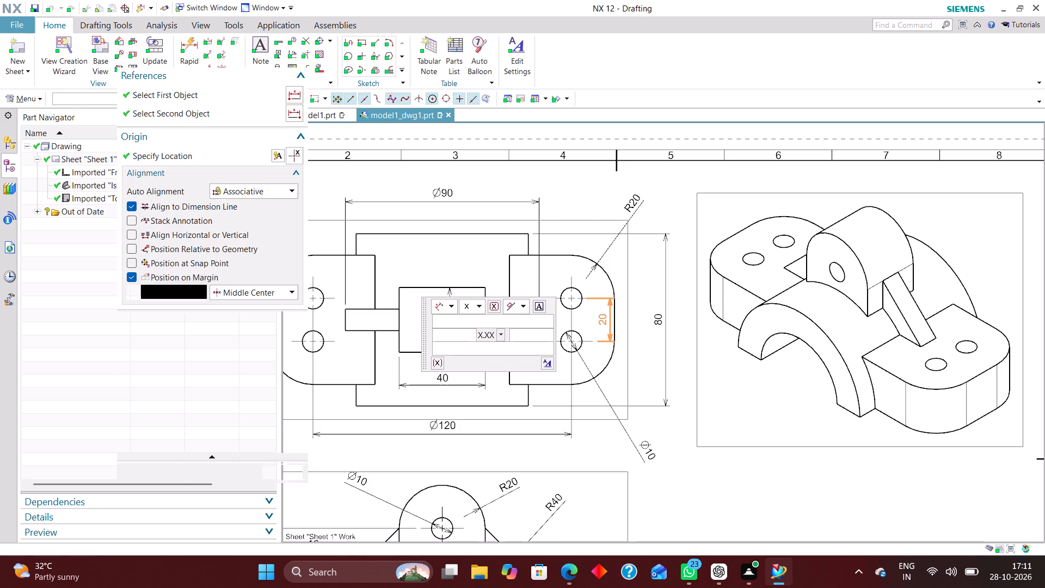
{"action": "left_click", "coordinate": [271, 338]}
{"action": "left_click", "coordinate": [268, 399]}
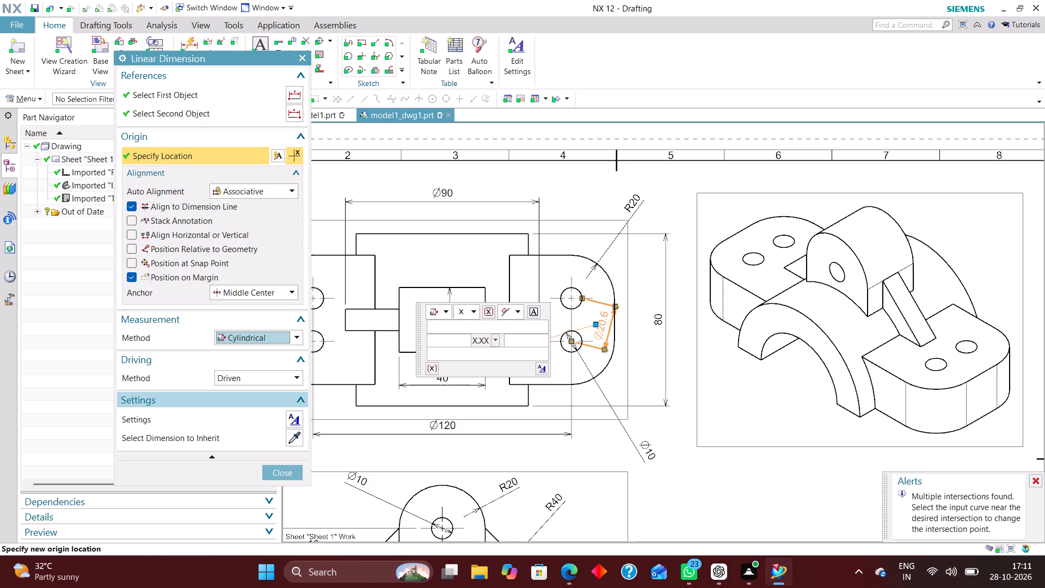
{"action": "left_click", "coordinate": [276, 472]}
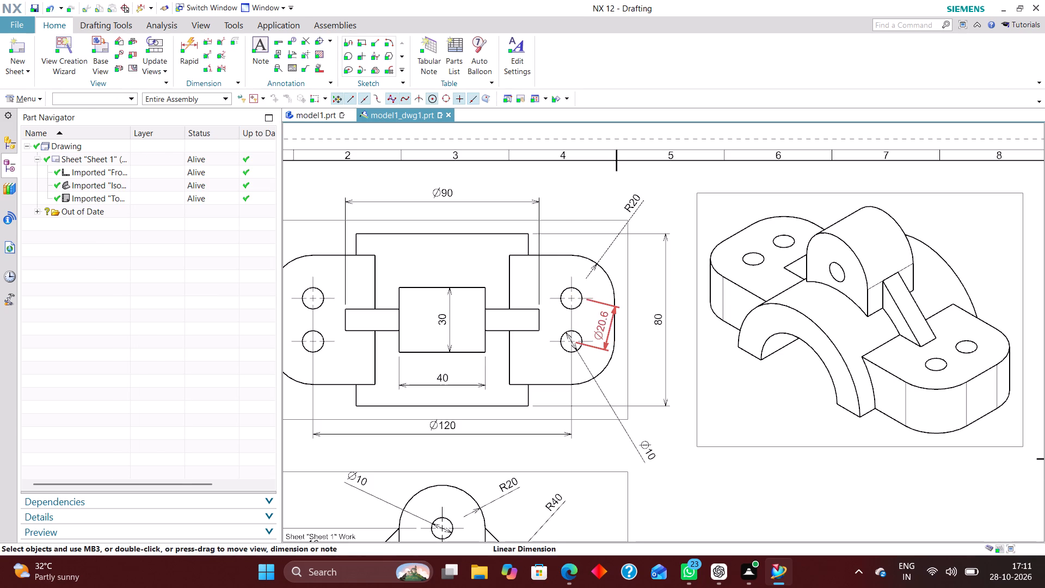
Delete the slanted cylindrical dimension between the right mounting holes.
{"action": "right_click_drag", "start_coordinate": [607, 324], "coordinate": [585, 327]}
Dimension the vertical distance between the centre marks of the two right mounting holes in the top view, using the inferred method.
{"action": "left_click", "coordinate": [187, 43]}
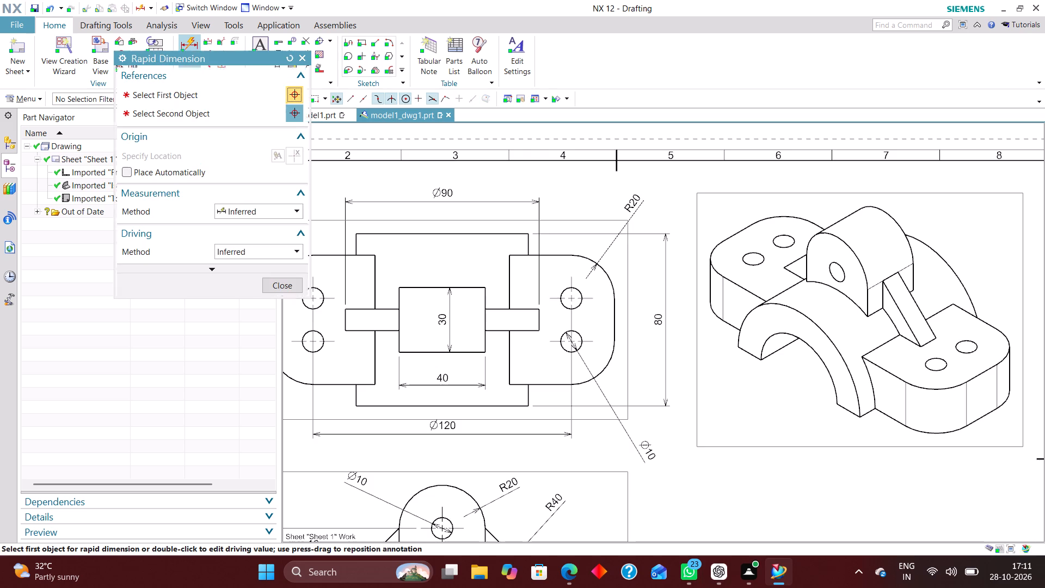
{"action": "scroll", "coordinate": [603, 351], "scroll_direction": "up", "scroll_amount": 5}
{"action": "left_click", "coordinate": [573, 327]}
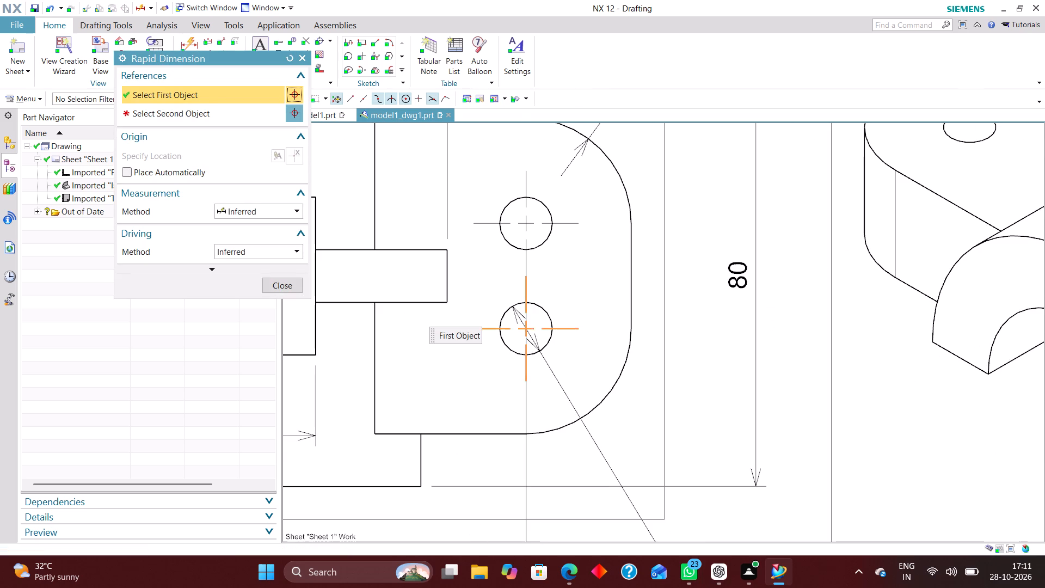
{"action": "left_click", "coordinate": [578, 223]}
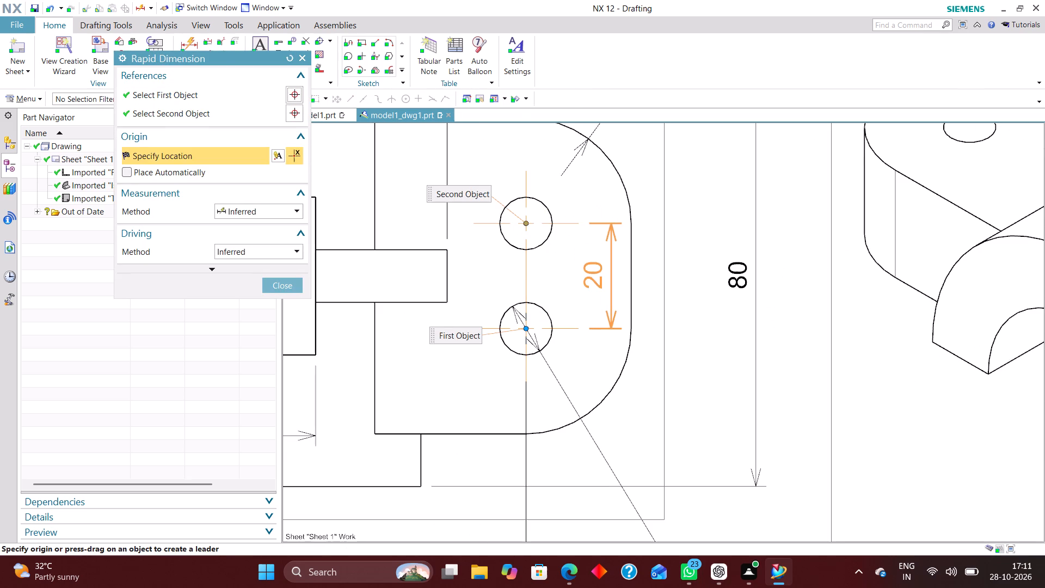
{"action": "left_click", "coordinate": [593, 279]}
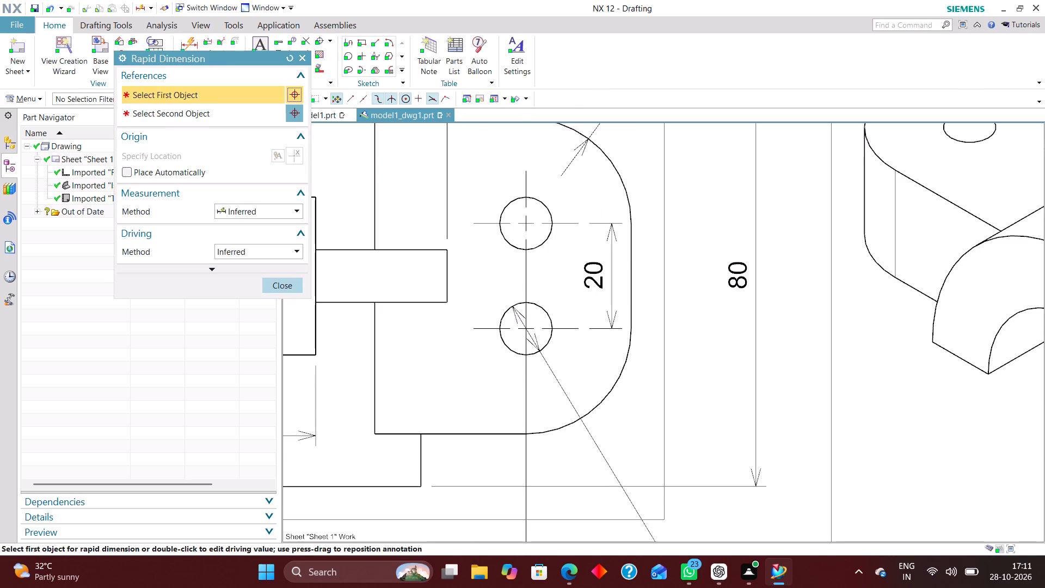
{"action": "left_click", "coordinate": [285, 285]}
{"action": "double_click", "coordinate": [613, 280]}
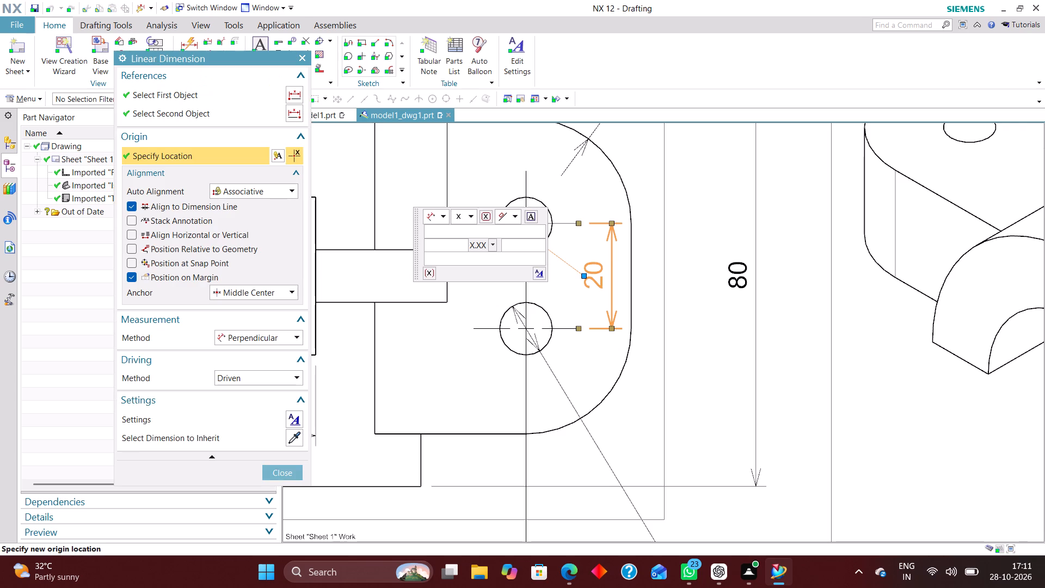
{"action": "left_click", "coordinate": [282, 474]}
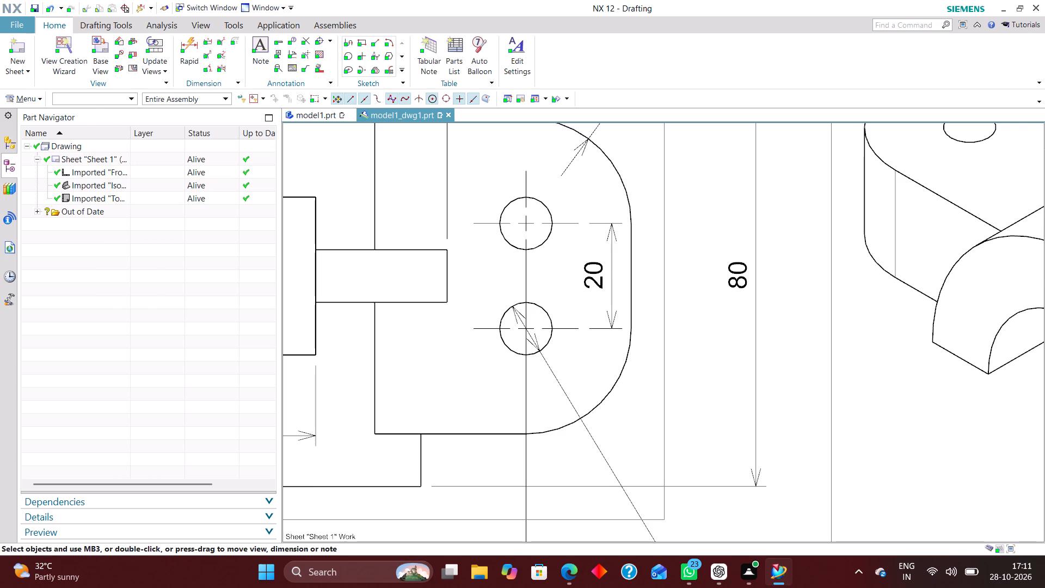
Move the vertical hole spacing dimension outside the part's right rounded edge, inside the 80 mm dimension.
{"action": "left_click_drag", "start_coordinate": [595, 280], "coordinate": [676, 270]}
Extend the front view's R20 dimension line to the arc centre and set its arrow direction to Out.
{"action": "scroll", "coordinate": [586, 251], "scroll_direction": "down", "scroll_amount": 6}
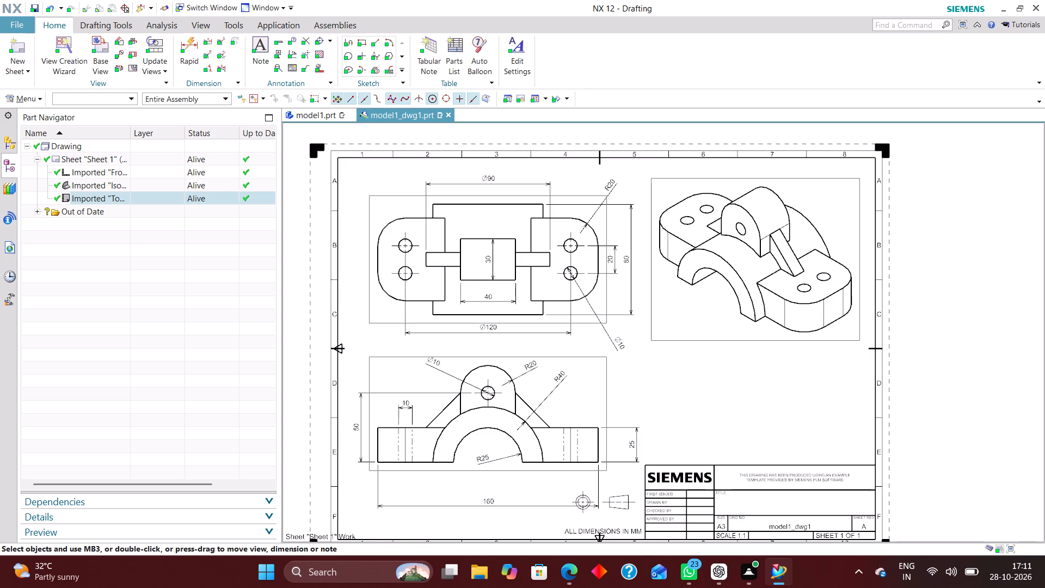
{"action": "left_click", "coordinate": [532, 366]}
{"action": "left_click", "coordinate": [584, 403]}
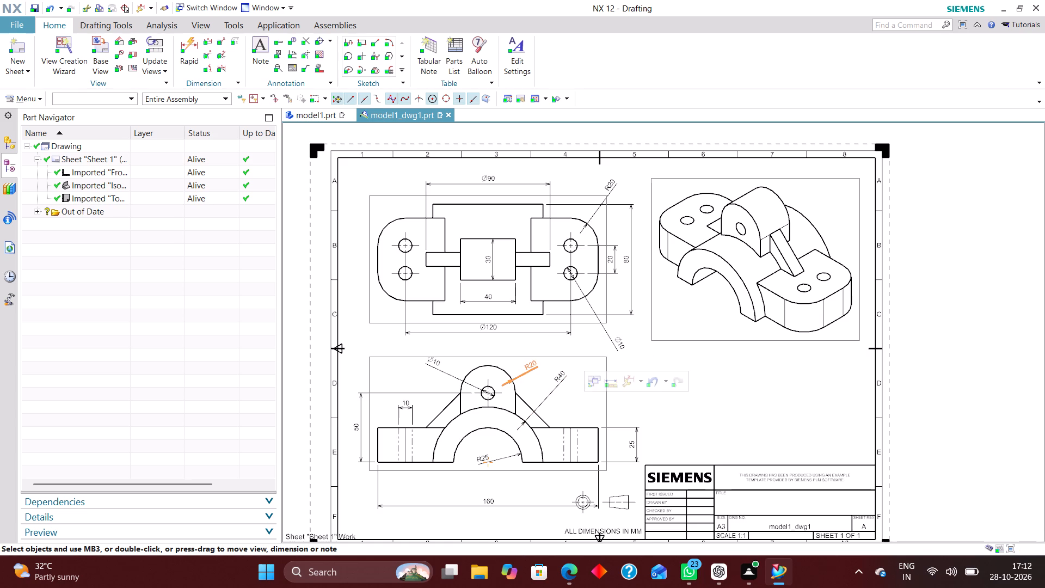
{"action": "left_click", "coordinate": [498, 350]}
{"action": "left_click", "coordinate": [672, 375]}
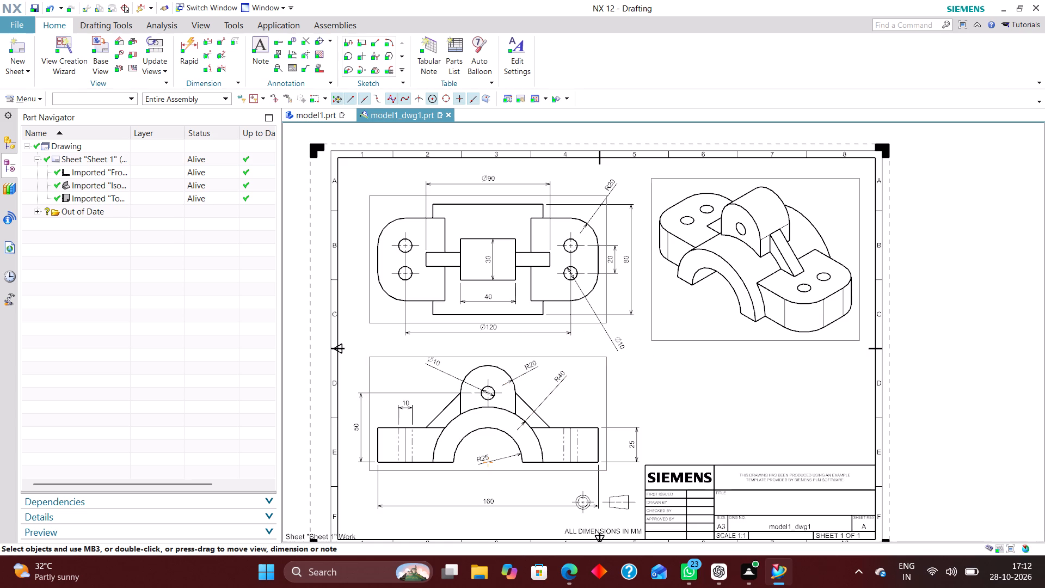
{"action": "double_click", "coordinate": [531, 370]}
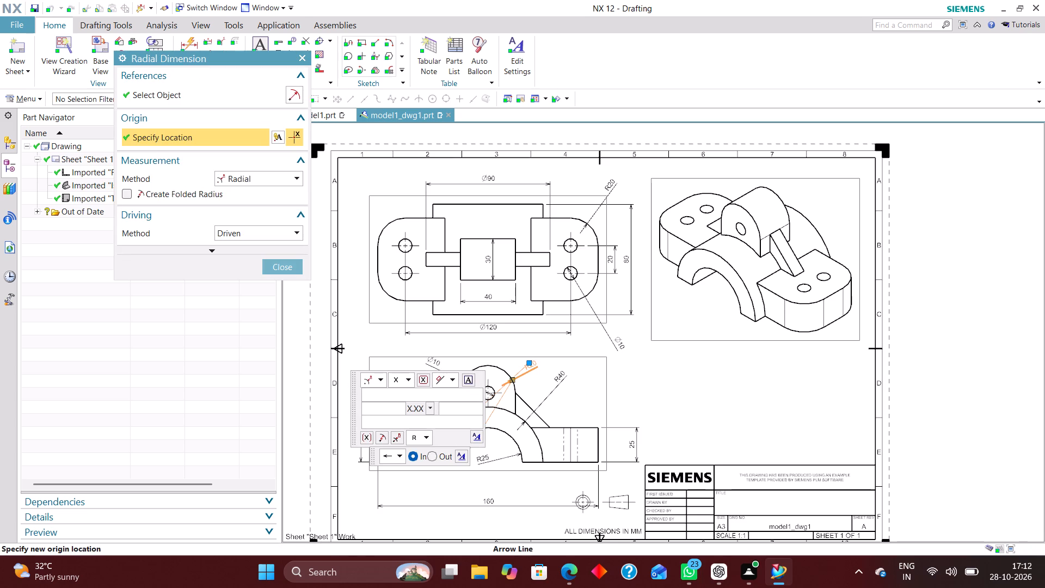
{"action": "left_click", "coordinate": [394, 436]}
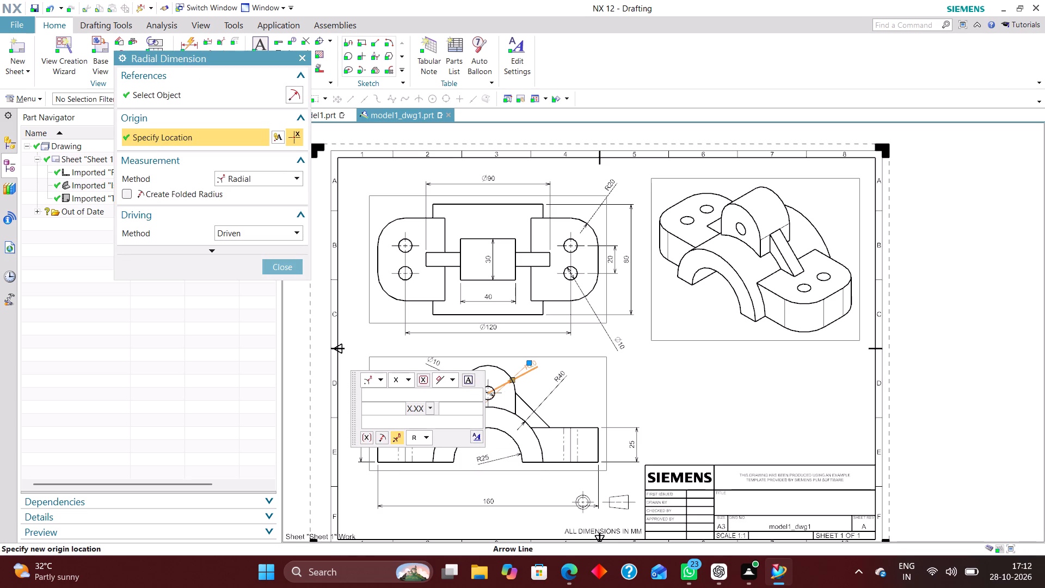
{"action": "left_click", "coordinate": [514, 377]}
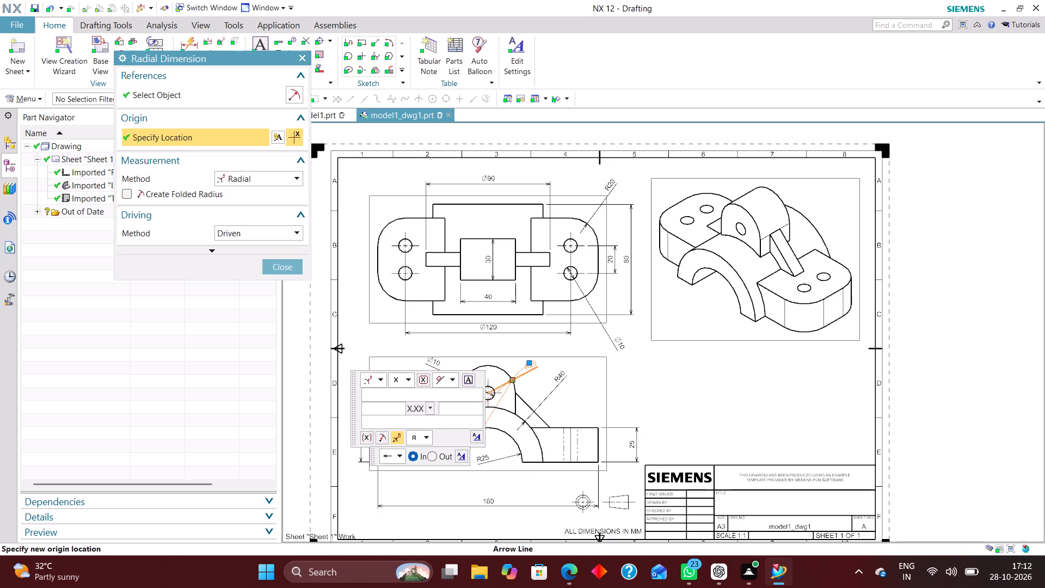
{"action": "left_click", "coordinate": [433, 456]}
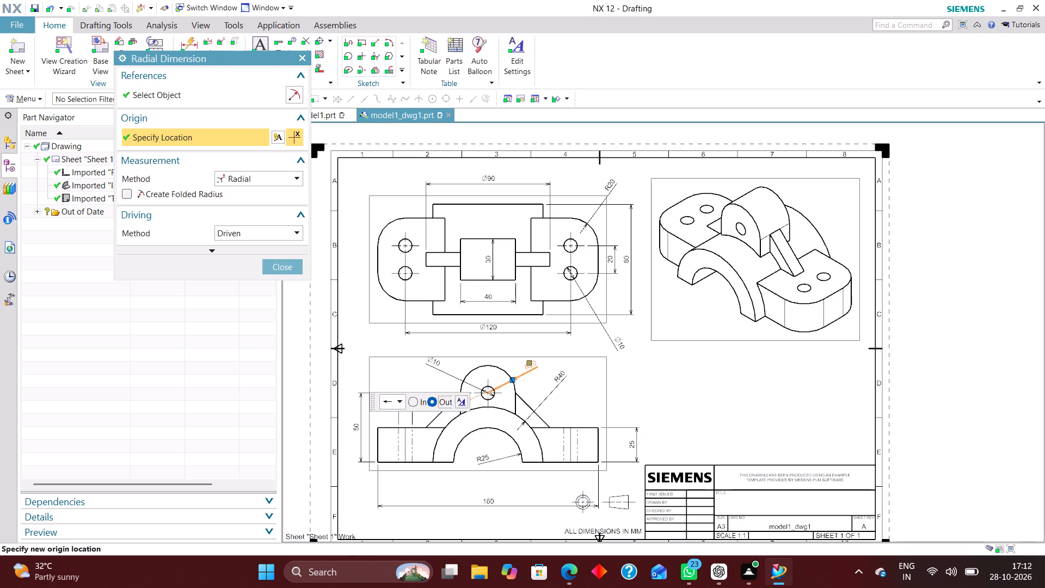
{"action": "left_click", "coordinate": [293, 261]}
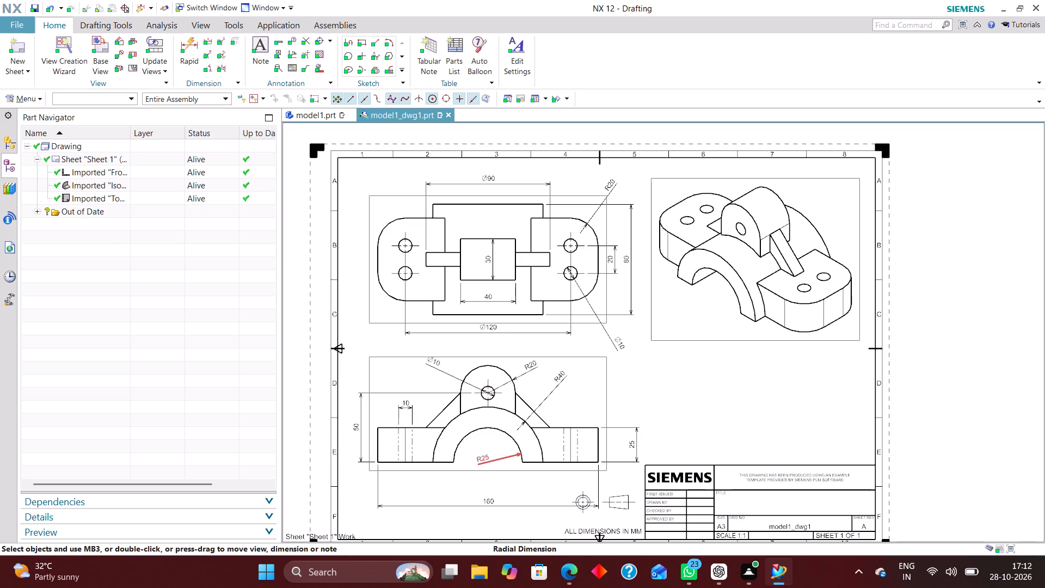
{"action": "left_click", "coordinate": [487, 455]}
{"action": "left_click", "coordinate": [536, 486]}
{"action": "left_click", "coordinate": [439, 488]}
Extend the R40 radial dimension line in the front view to the arc centre.
{"action": "double_click", "coordinate": [560, 379]}
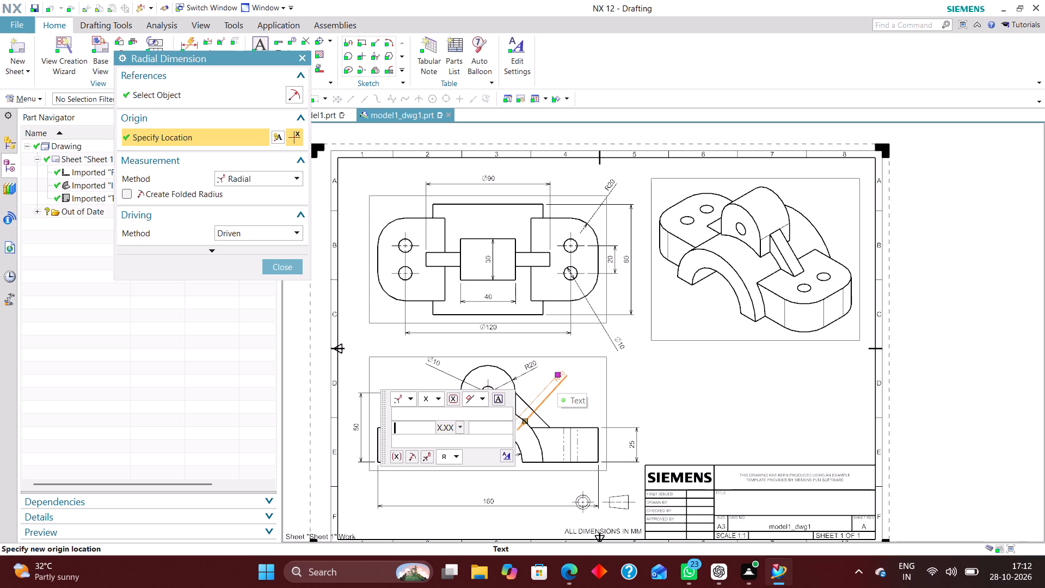
{"action": "left_click", "coordinate": [431, 458]}
{"action": "left_click", "coordinate": [294, 268]}
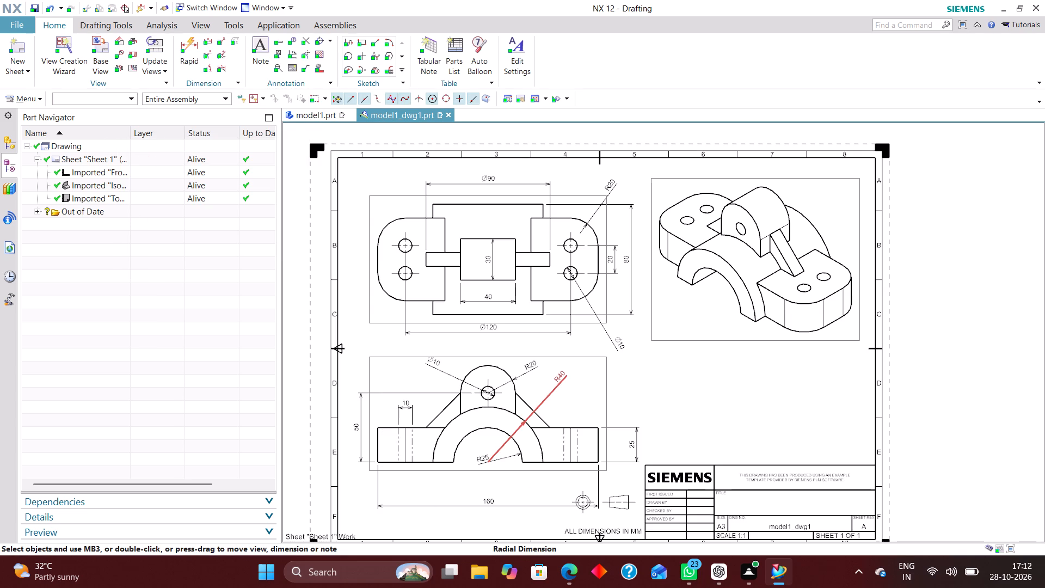
Extend the R25 radial dimension line in the front view to the arc centre.
{"action": "double_click", "coordinate": [510, 456]}
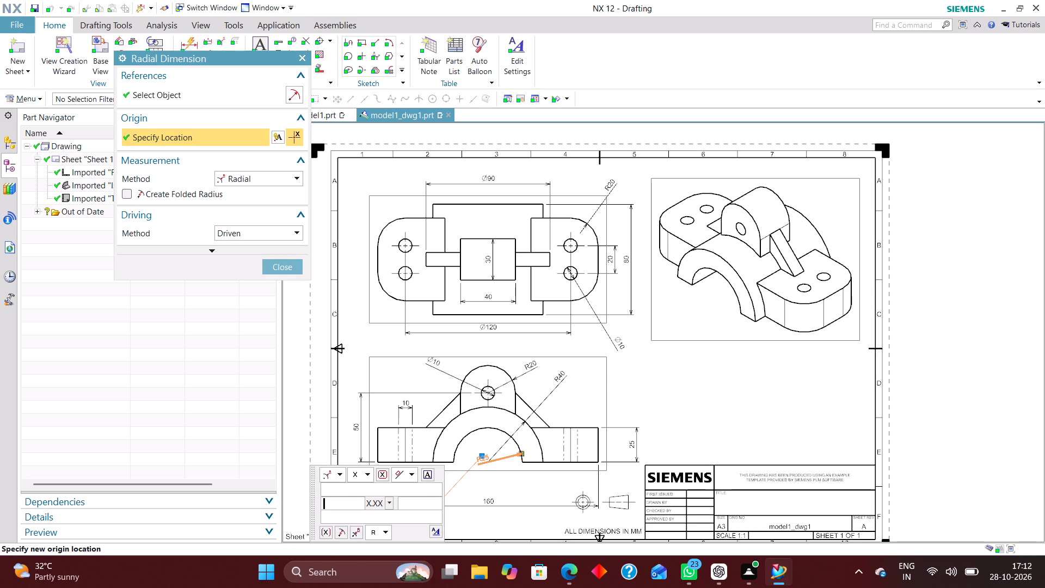
{"action": "left_click", "coordinate": [357, 531]}
{"action": "left_click", "coordinate": [281, 267]}
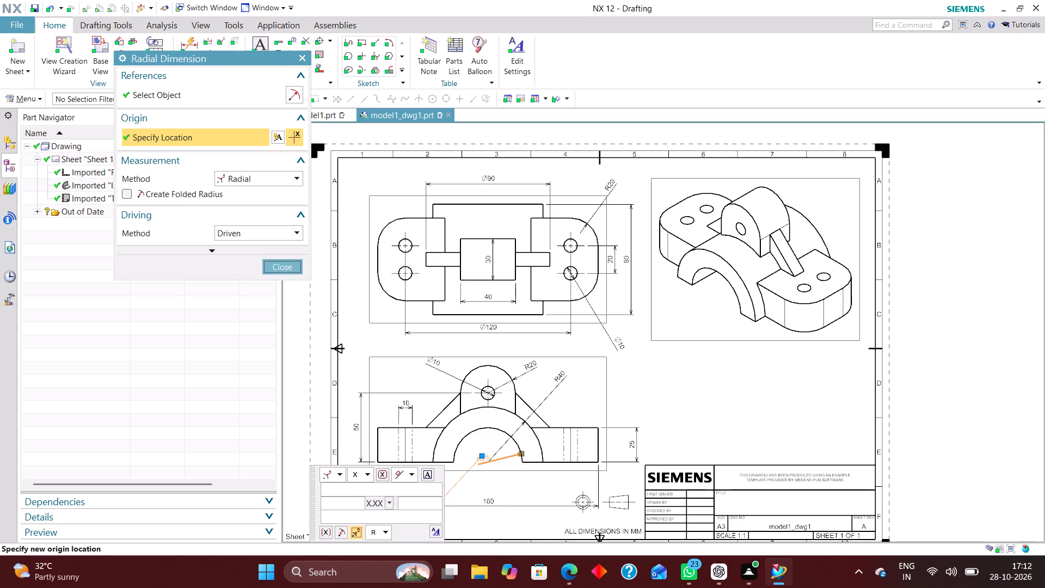
Move the R25 dimension text outside the inner arc, into the band between the inner and outer arcs.
{"action": "scroll", "coordinate": [498, 464], "scroll_direction": "up", "scroll_amount": 6}
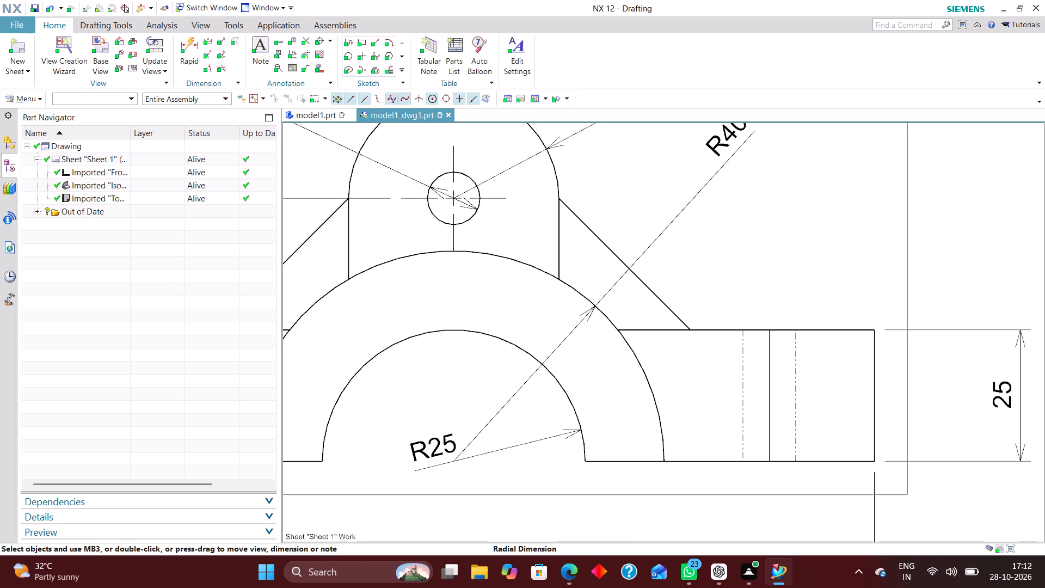
{"action": "left_click_drag", "start_coordinate": [503, 446], "coordinate": [646, 376]}
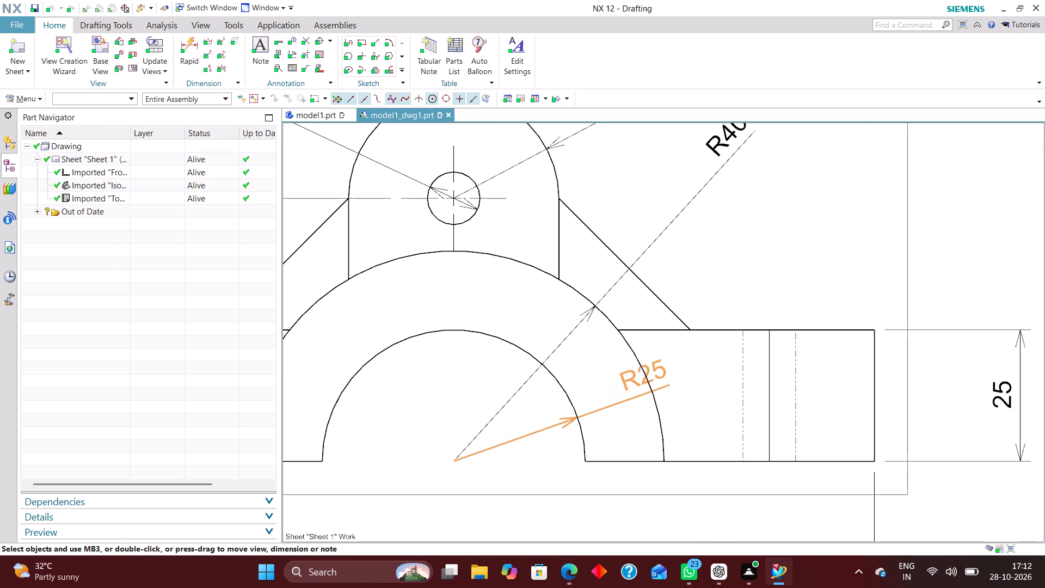
{"action": "left_click_drag", "start_coordinate": [646, 376], "coordinate": [616, 388]}
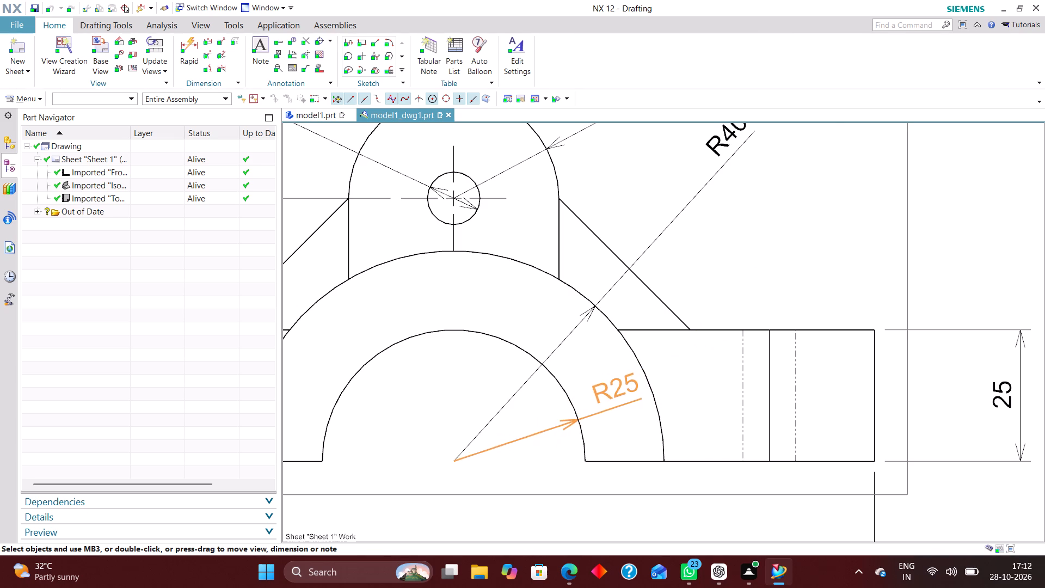
{"action": "left_click_drag", "start_coordinate": [616, 388], "coordinate": [616, 388]}
Set the front view's R20 dimension text orientation to Horizontal Text and its position to Text above Stub.
{"action": "scroll", "coordinate": [548, 376], "scroll_direction": "down", "scroll_amount": 4}
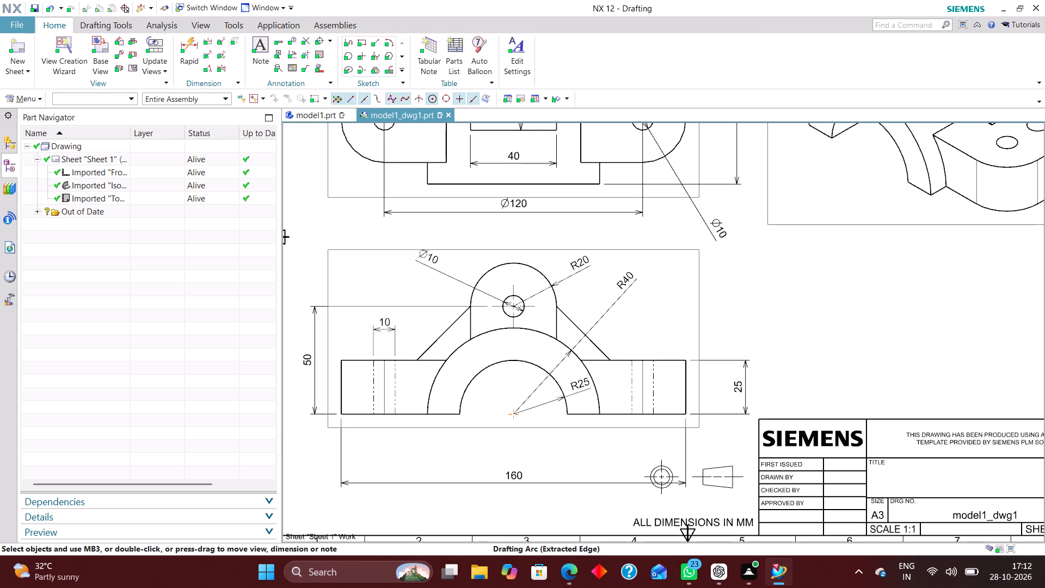
{"action": "double_click", "coordinate": [580, 262]}
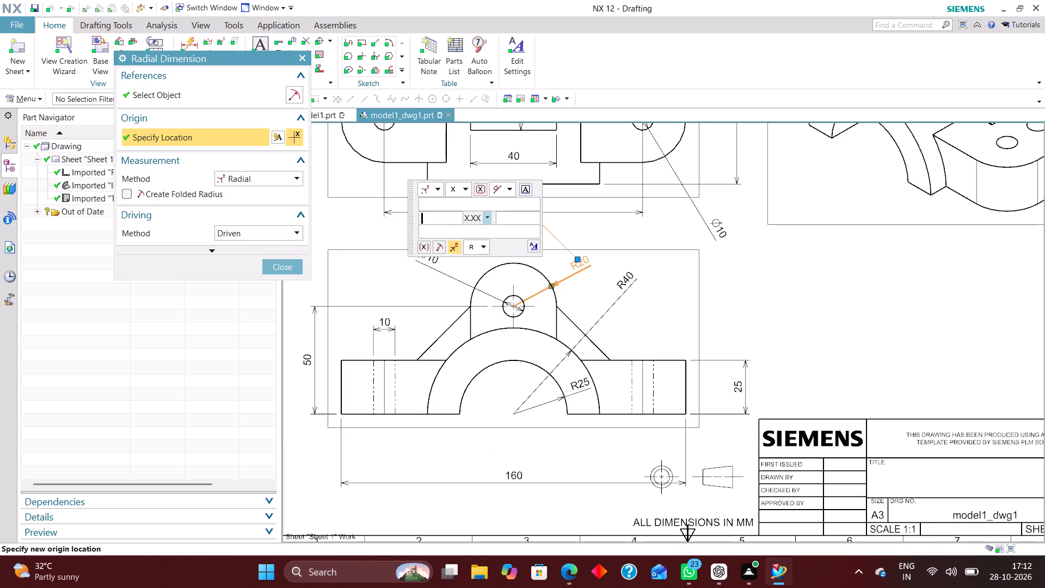
{"action": "left_click", "coordinate": [537, 247]}
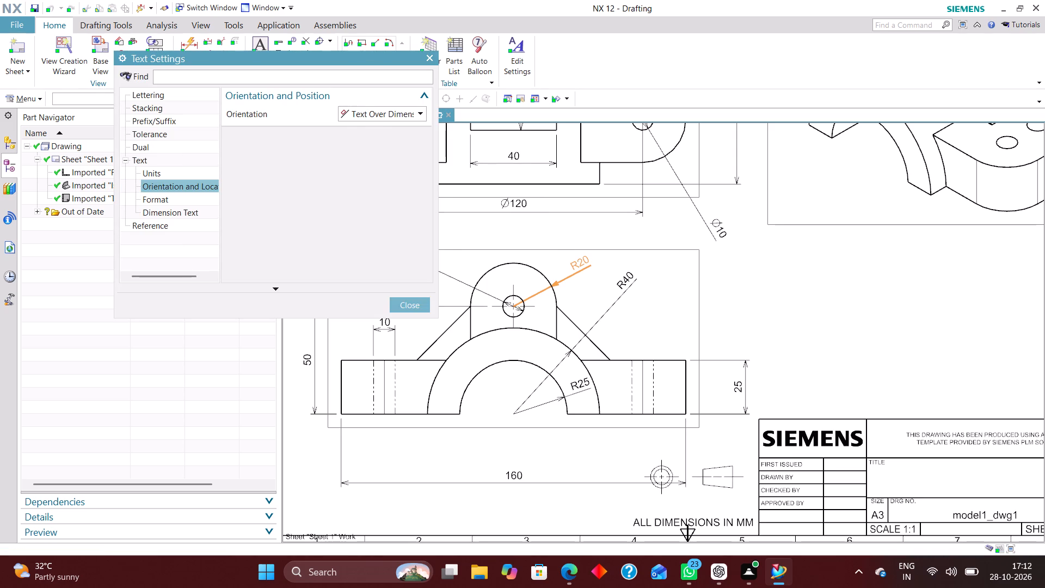
{"action": "left_click", "coordinate": [411, 113]}
{"action": "left_click", "coordinate": [407, 130]}
{"action": "left_click", "coordinate": [415, 130]}
{"action": "left_click", "coordinate": [409, 155]}
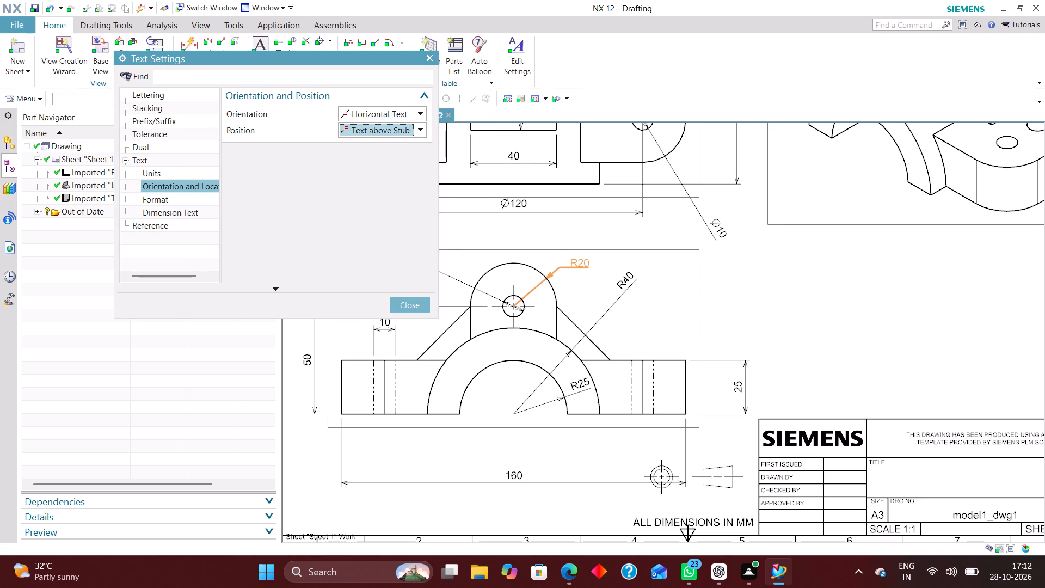
{"action": "left_click", "coordinate": [422, 303]}
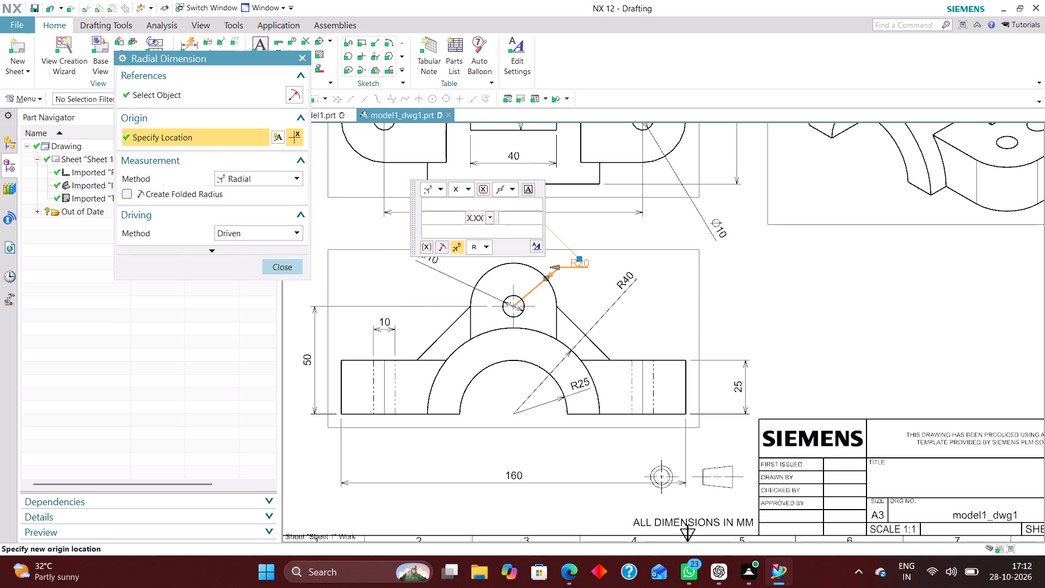
{"action": "left_click", "coordinate": [290, 266]}
Set the text of the Ø10 dimension on the front view's upper hole to Horizontal Text, positioned as Text above Stub.
{"action": "double_click", "coordinate": [424, 263]}
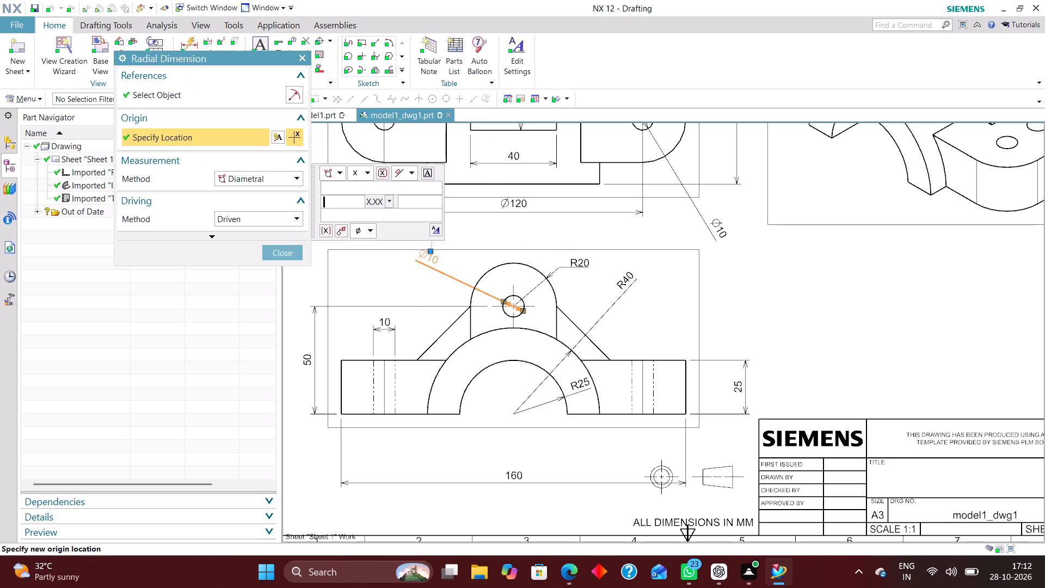
{"action": "left_click", "coordinate": [432, 227]}
{"action": "left_click", "coordinate": [384, 112]}
{"action": "left_click", "coordinate": [383, 124]}
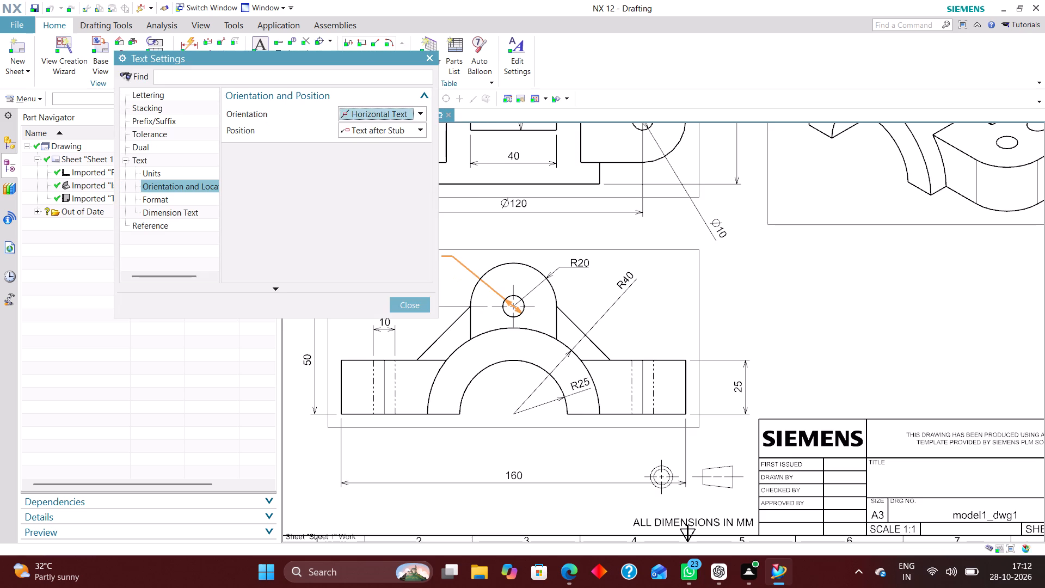
{"action": "left_click", "coordinate": [395, 130]}
{"action": "left_click", "coordinate": [396, 158]}
{"action": "left_click", "coordinate": [412, 301]}
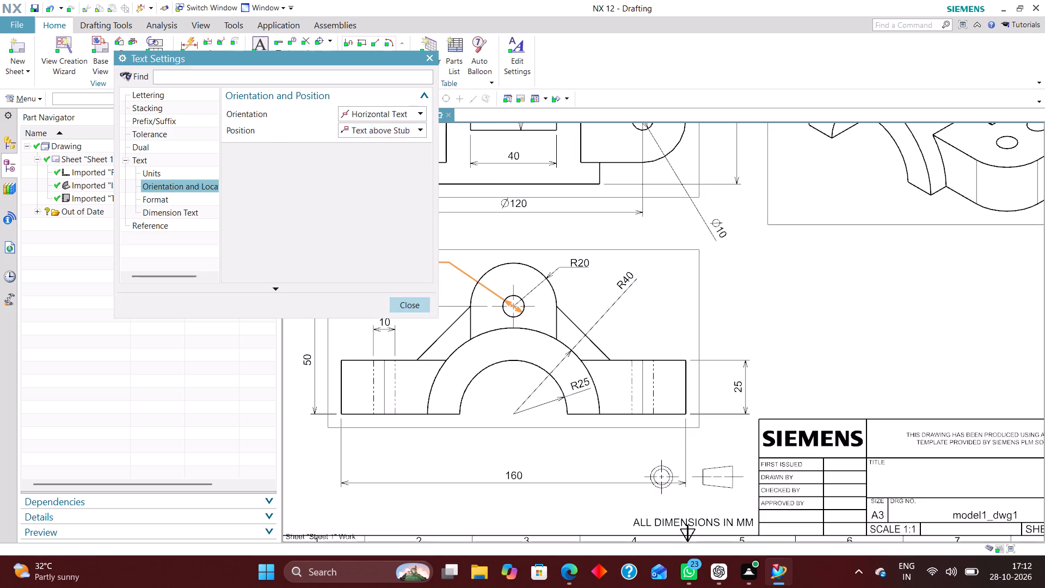
{"action": "left_click", "coordinate": [288, 252]}
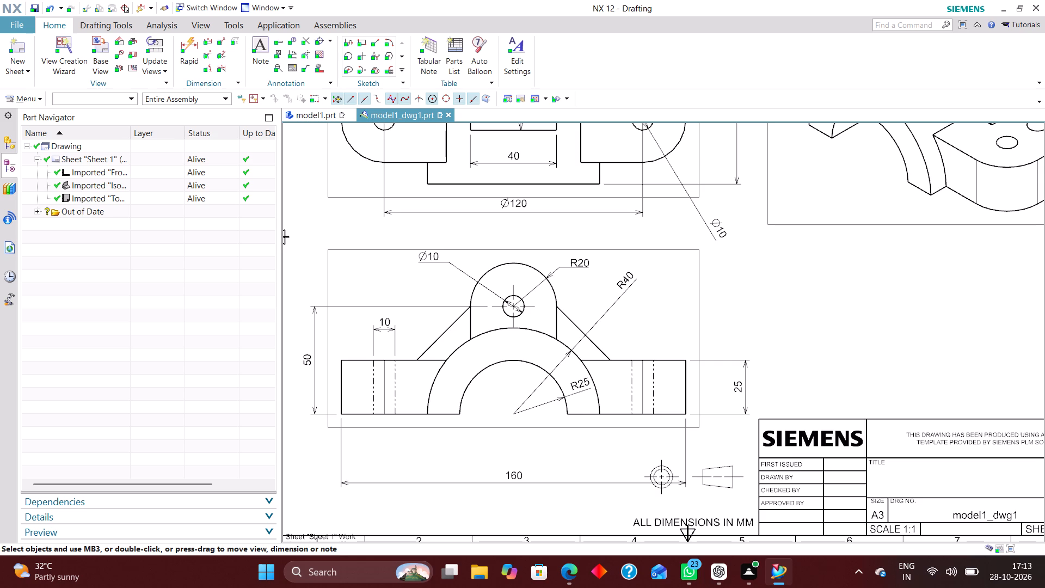
Change the measurement method of the base hole's 10 dimension in the front view to Cylindrical.
{"action": "double_click", "coordinate": [385, 324]}
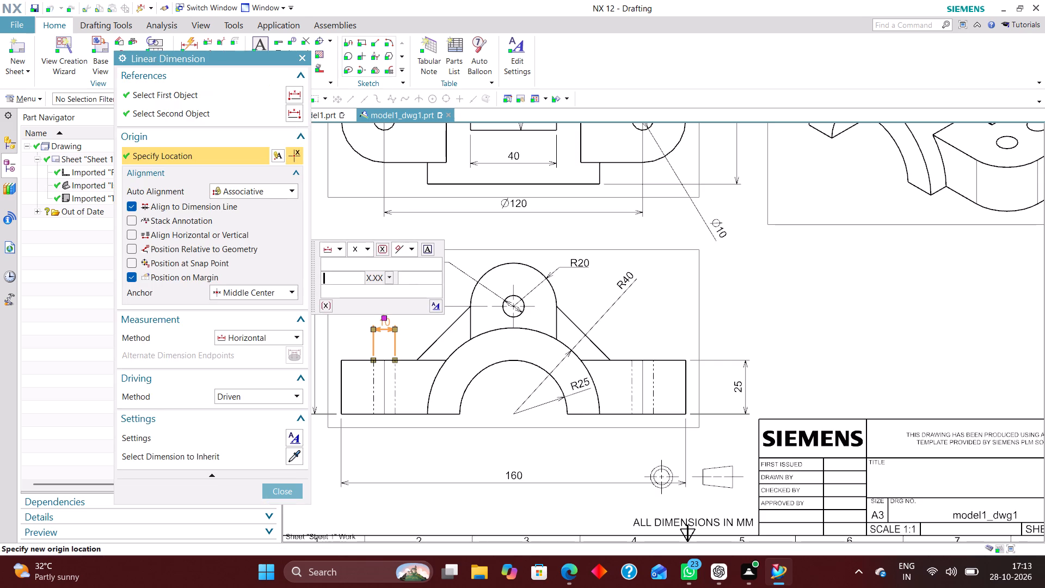
{"action": "left_click", "coordinate": [283, 336]}
{"action": "left_click", "coordinate": [272, 397]}
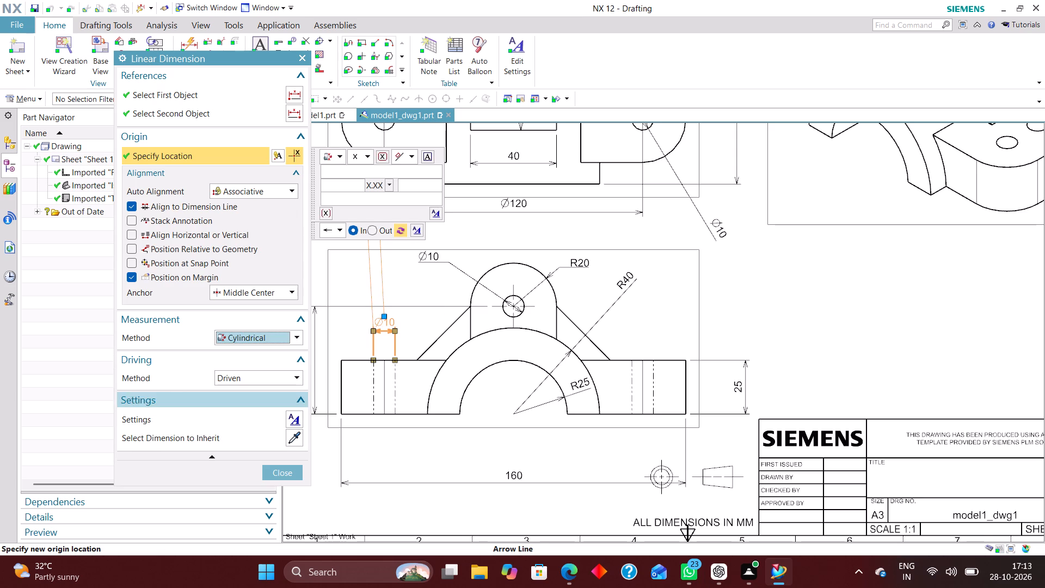
{"action": "left_click", "coordinate": [293, 467]}
Move the base hole's Ø10 dimension text outside its extension lines, on the side towards the 50 height dimension.
{"action": "left_click_drag", "start_coordinate": [384, 320], "coordinate": [342, 321]}
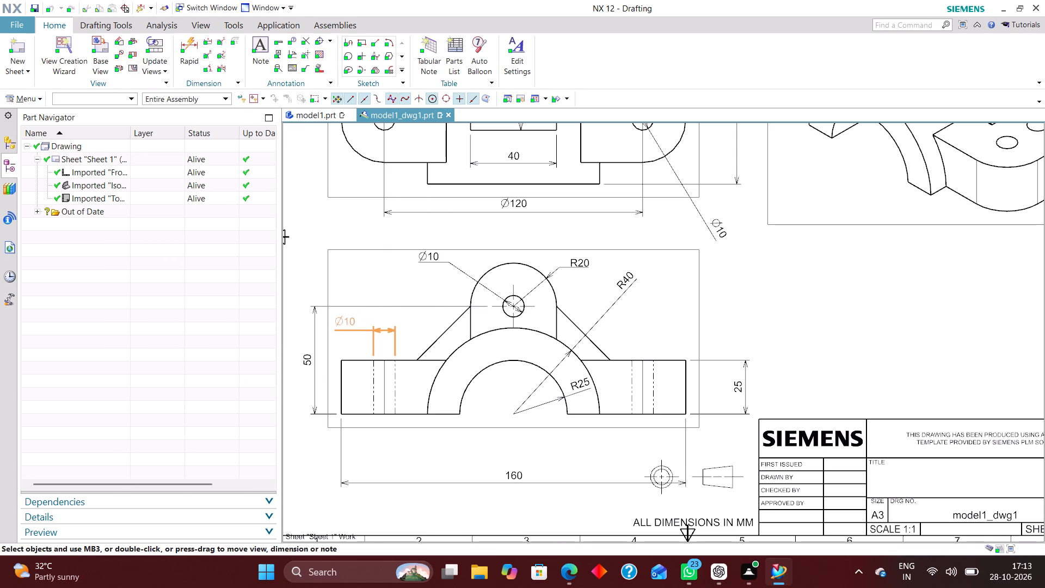
{"action": "left_click_drag", "start_coordinate": [342, 321], "coordinate": [354, 321]}
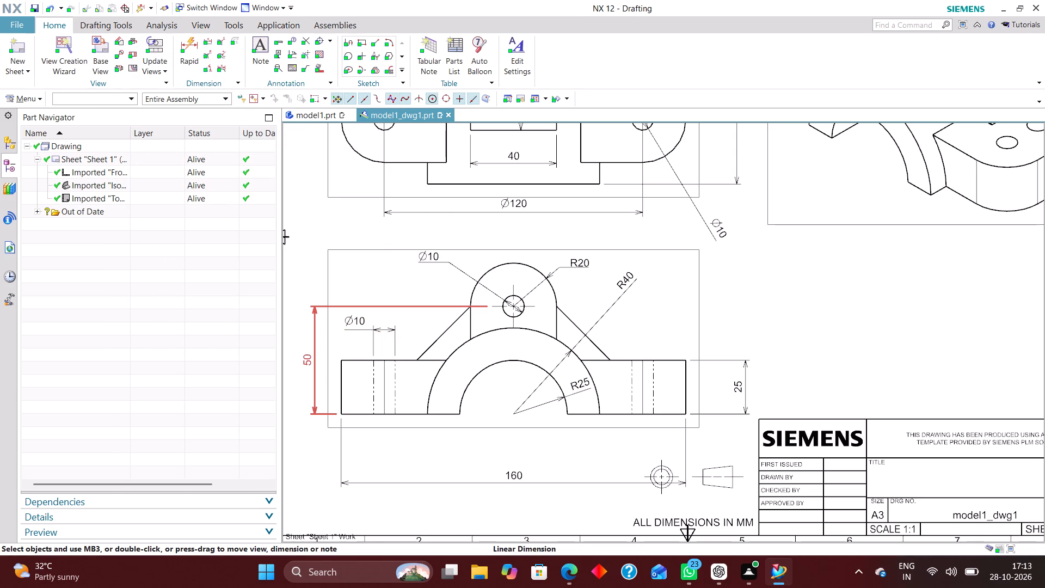
Show a view label below the isometric view, with the view label type set to Name.
{"action": "scroll", "coordinate": [379, 303], "scroll_direction": "down", "scroll_amount": 2}
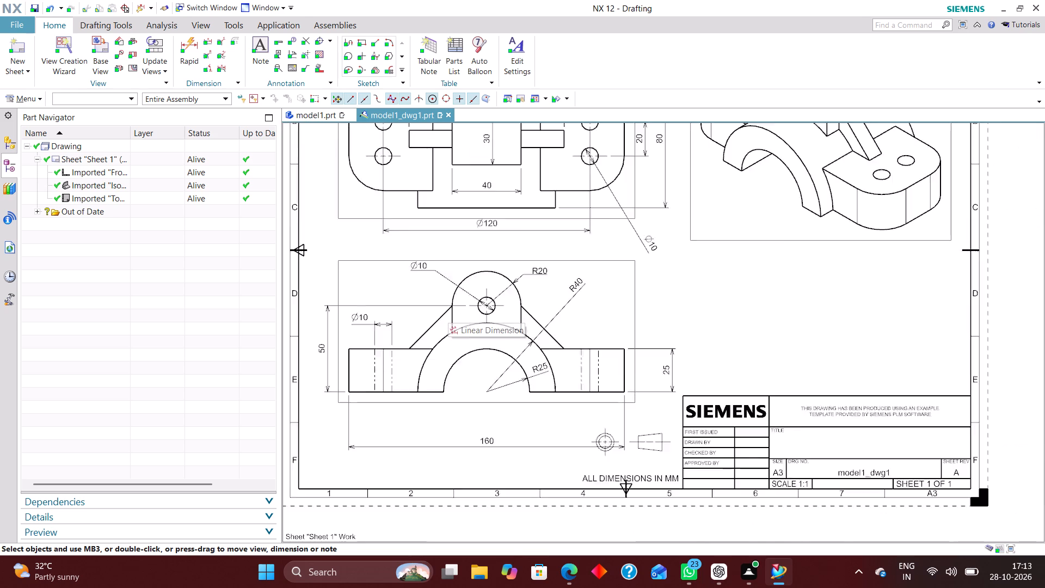
{"action": "scroll", "coordinate": [377, 303], "scroll_direction": "down", "scroll_amount": 2}
{"action": "scroll", "coordinate": [488, 289], "scroll_direction": "up", "scroll_amount": 3}
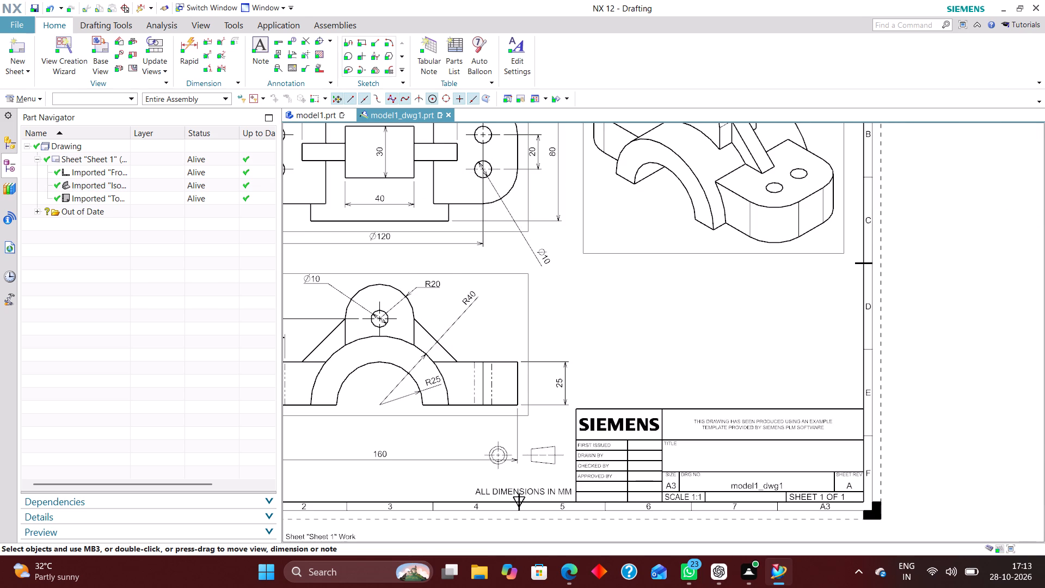
{"action": "right_click_drag", "start_coordinate": [644, 274], "coordinate": [602, 339]}
{"action": "right_click", "coordinate": [763, 326]}
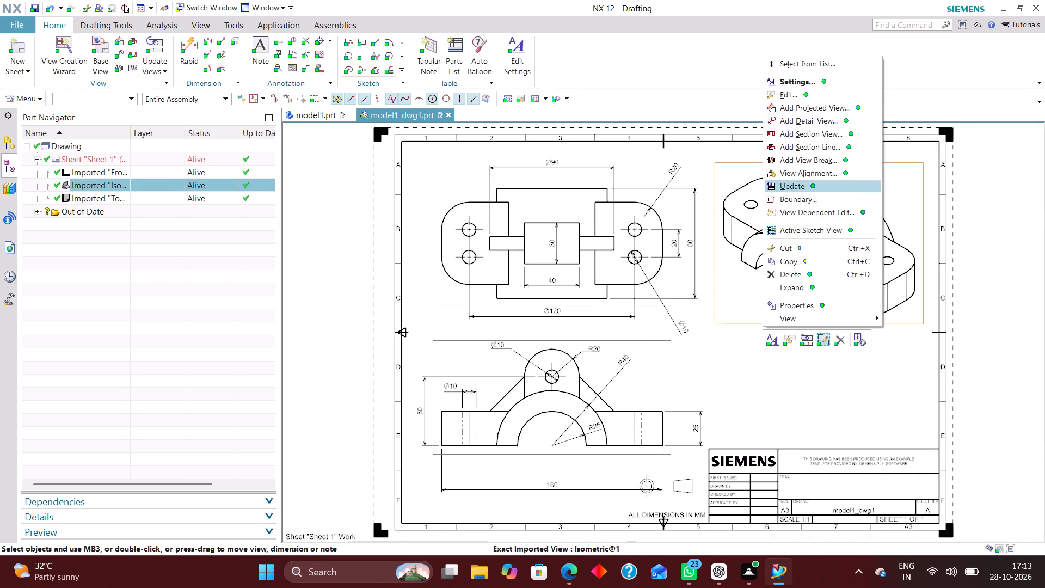
{"action": "left_click", "coordinate": [801, 81]}
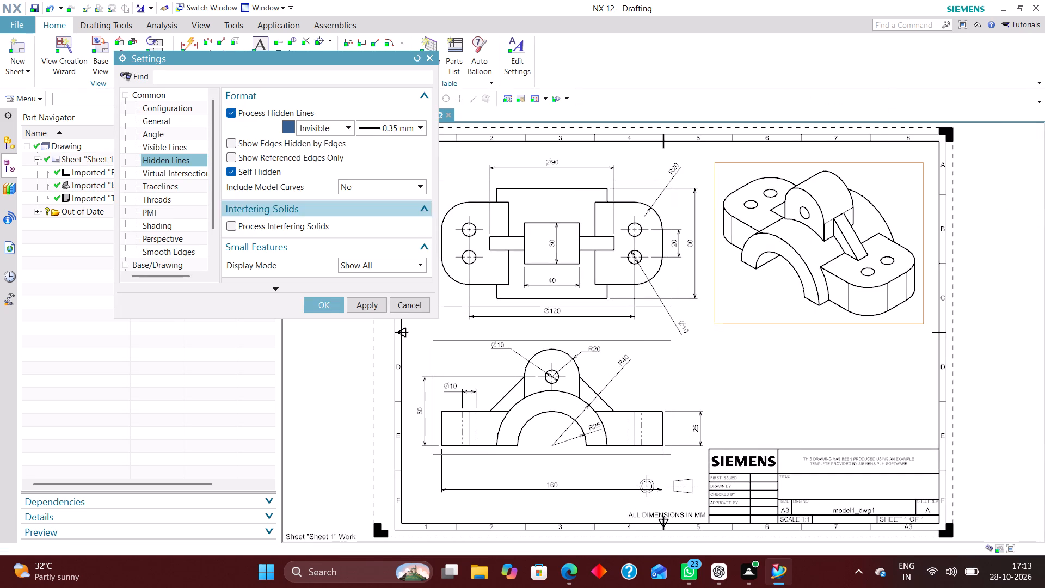
{"action": "scroll", "coordinate": [280, 231], "scroll_direction": "down", "scroll_amount": 6}
{"action": "left_click", "coordinate": [190, 264]}
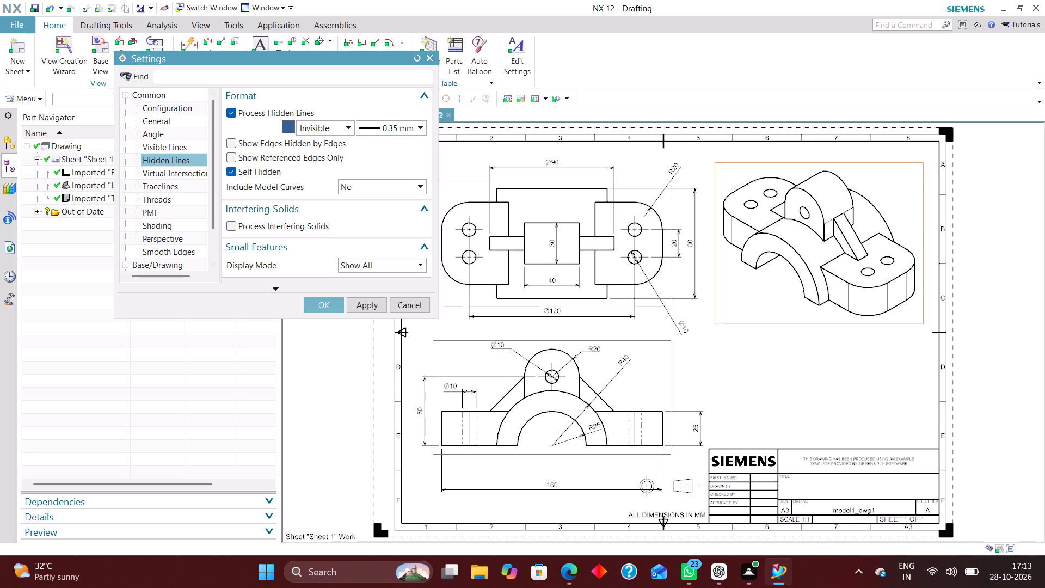
{"action": "left_click", "coordinate": [344, 114]}
{"action": "left_click", "coordinate": [229, 112]}
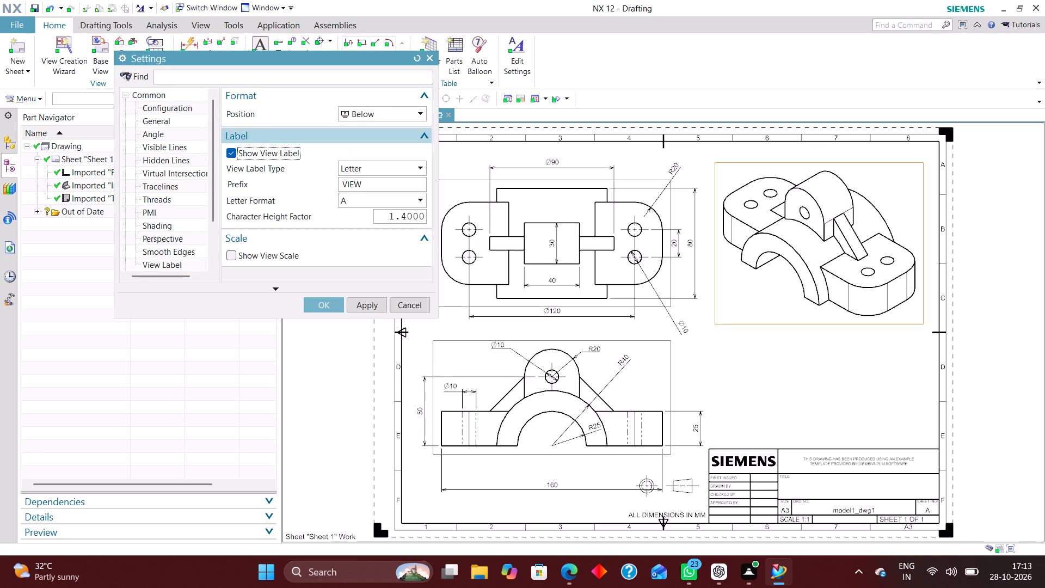
{"action": "left_click", "coordinate": [380, 166]}
{"action": "left_click", "coordinate": [375, 180]}
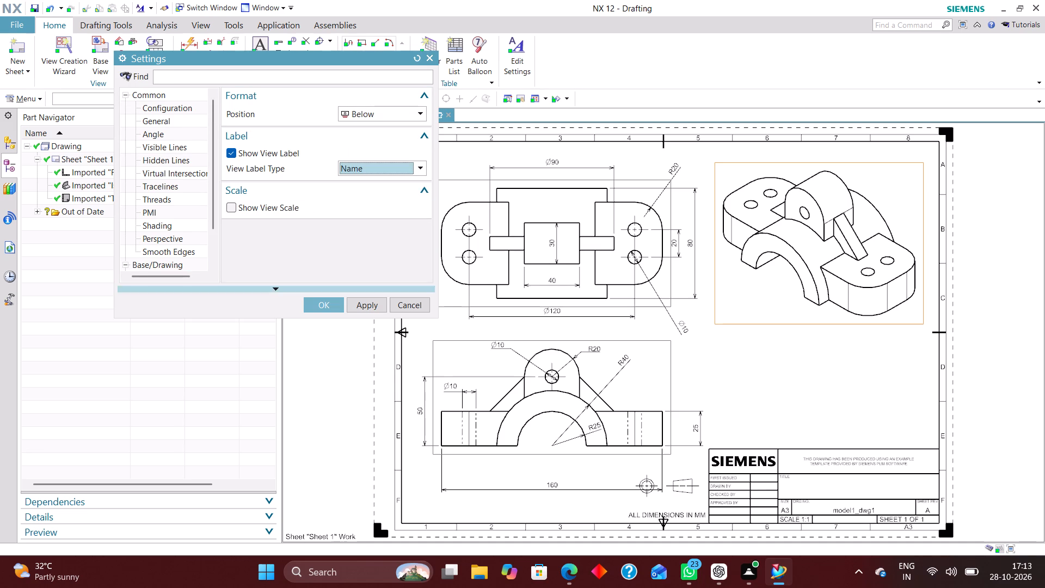
{"action": "left_click", "coordinate": [334, 309]}
Show a view label below the top view, with the view label type set to Name.
{"action": "right_click", "coordinate": [440, 304]}
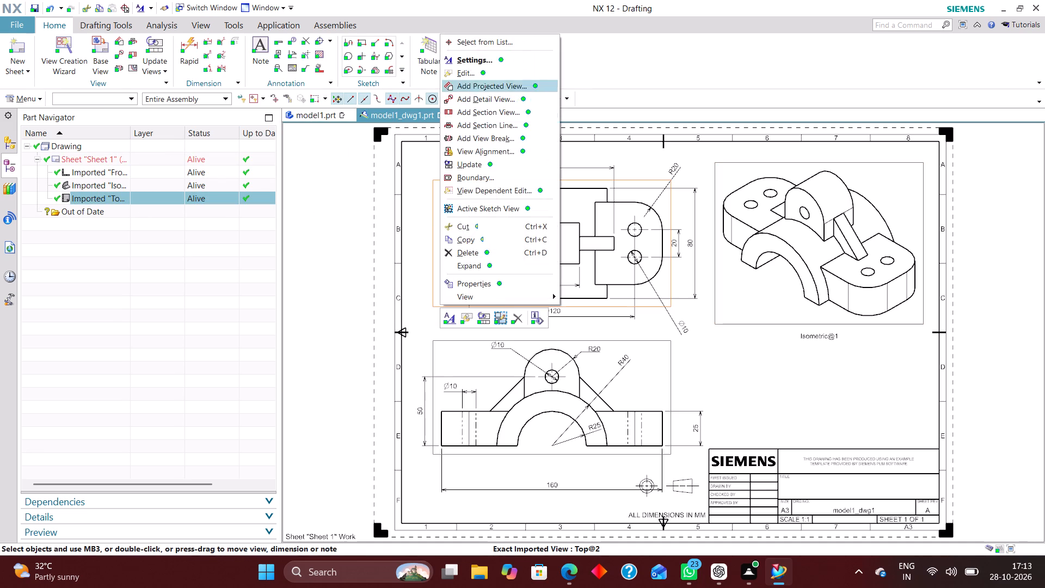
{"action": "left_click", "coordinate": [511, 61]}
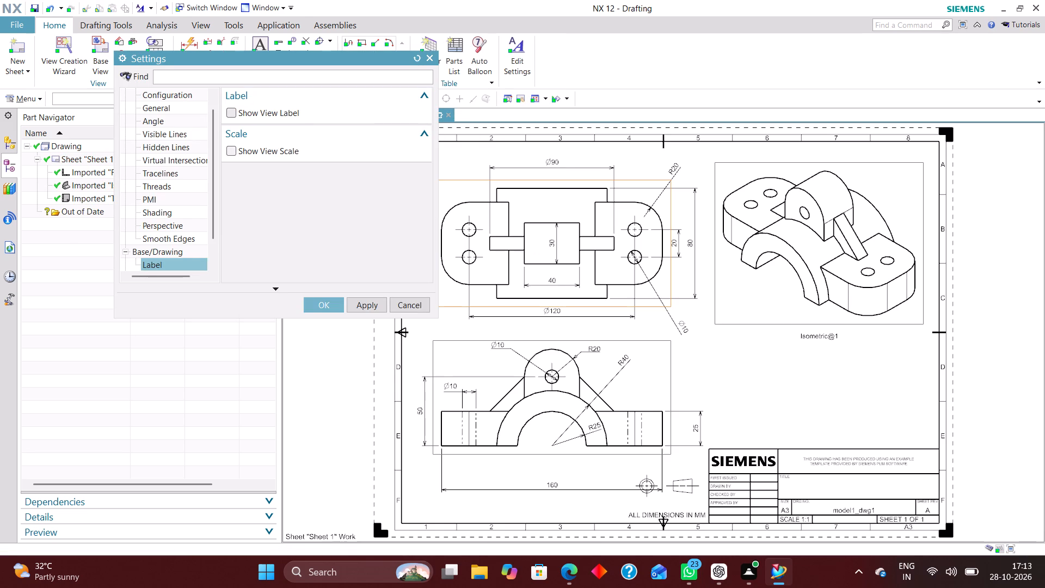
{"action": "left_click", "coordinate": [236, 111]}
{"action": "left_click", "coordinate": [386, 169]}
{"action": "left_click", "coordinate": [384, 179]}
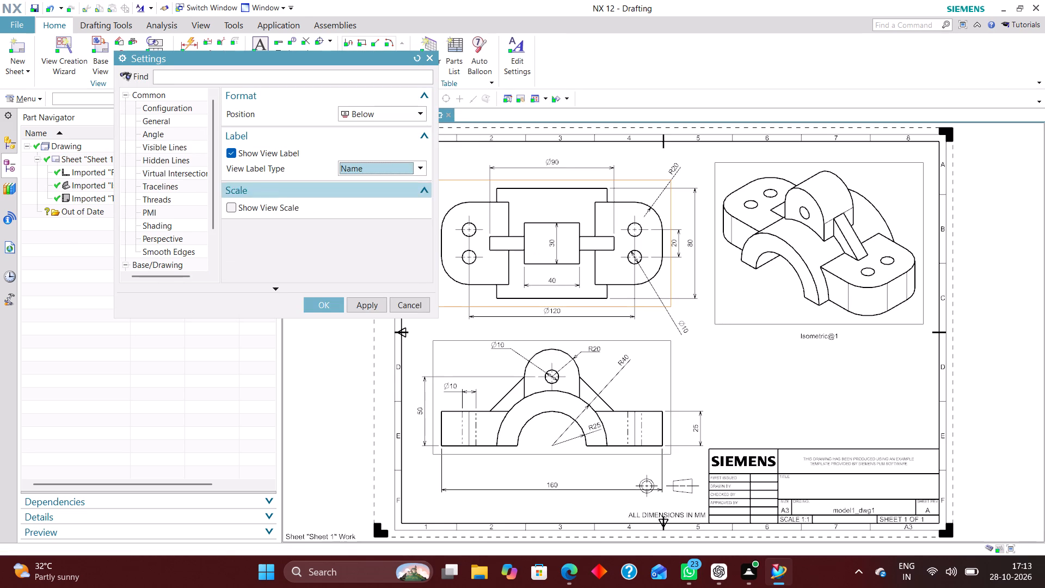
{"action": "left_click", "coordinate": [324, 302]}
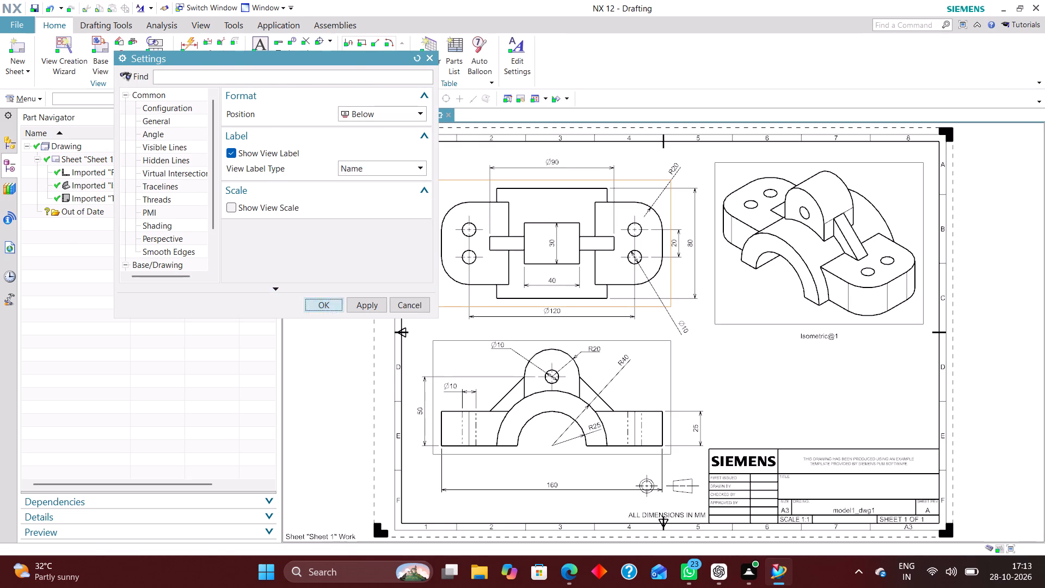
Show a view label below the front view, with the view label type set to Name.
{"action": "scroll", "coordinate": [580, 314], "scroll_direction": "down", "scroll_amount": 1}
{"action": "right_click", "coordinate": [544, 424]}
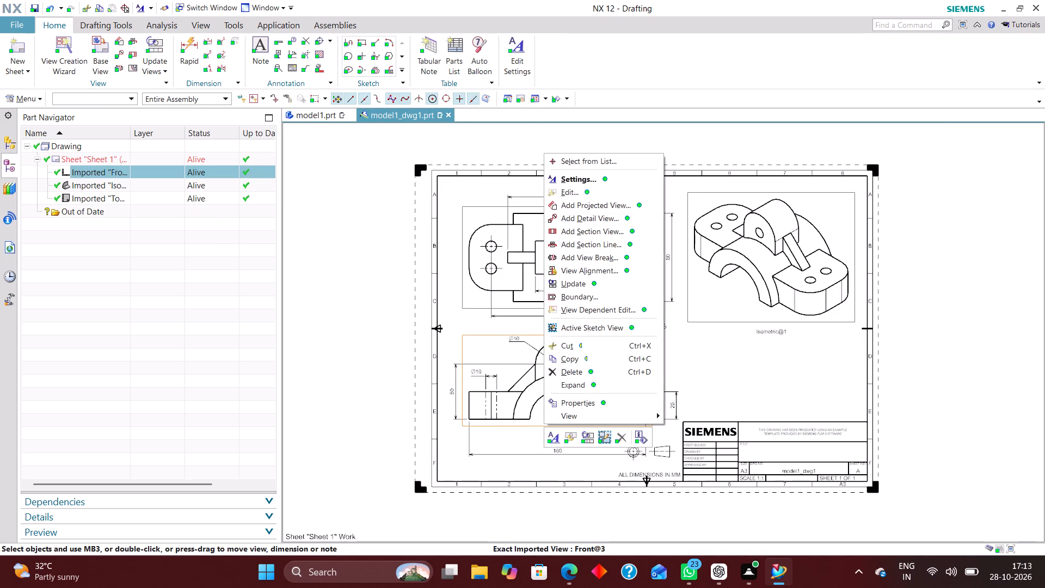
{"action": "left_click", "coordinate": [591, 174]}
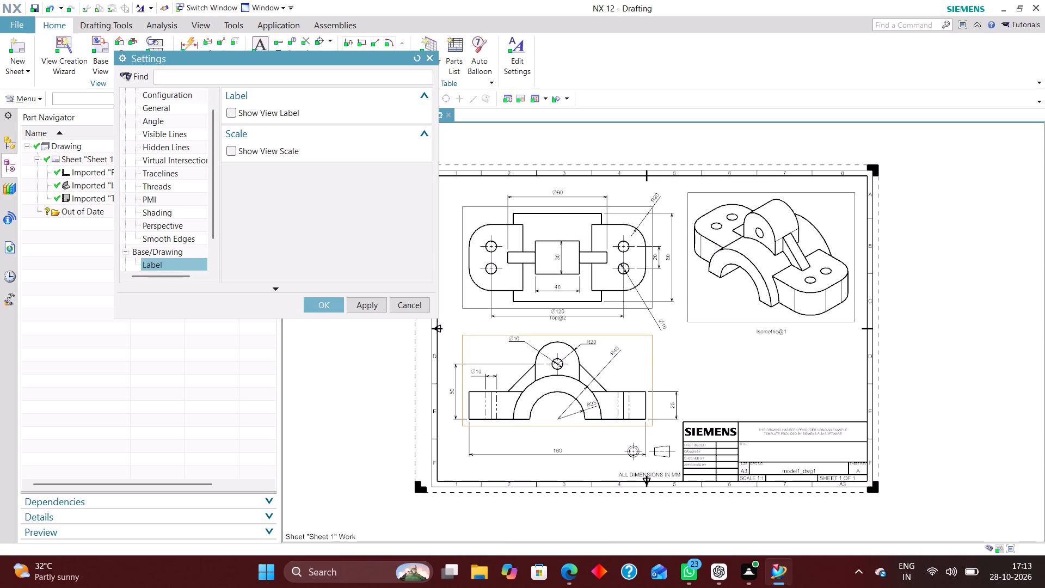
{"action": "left_click", "coordinate": [235, 111]}
{"action": "left_click", "coordinate": [404, 169]}
{"action": "left_click", "coordinate": [394, 178]}
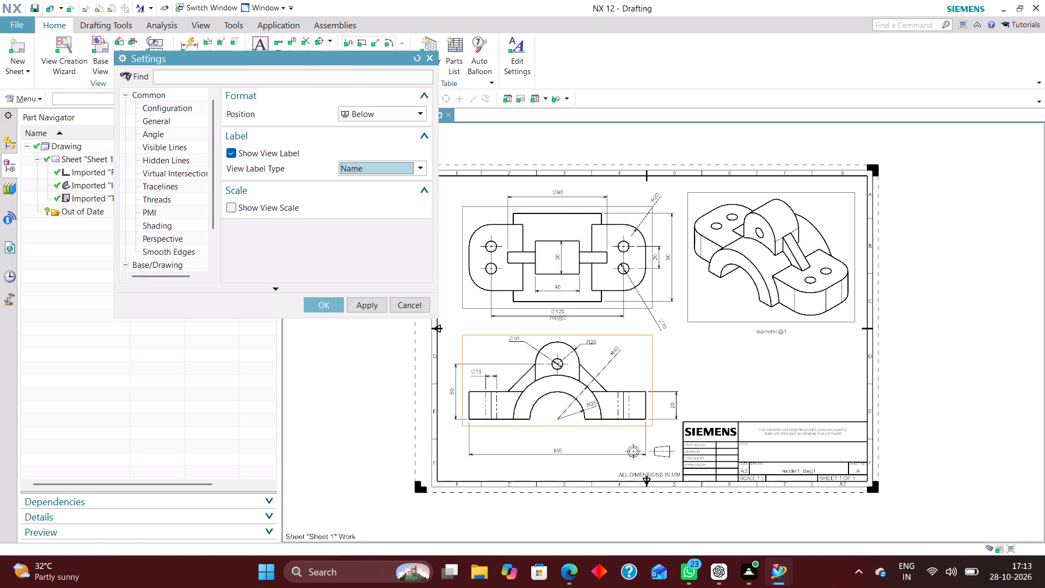
{"action": "left_click", "coordinate": [330, 309]}
{"action": "scroll", "coordinate": [556, 426], "scroll_direction": "up", "scroll_amount": 3}
{"action": "scroll", "coordinate": [543, 409], "scroll_direction": "down", "scroll_amount": 2}
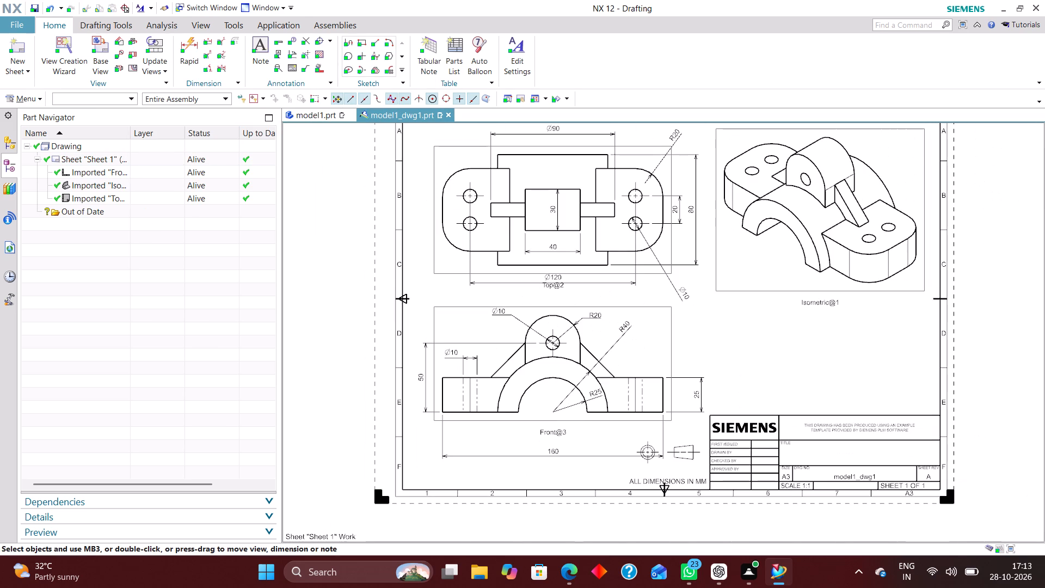
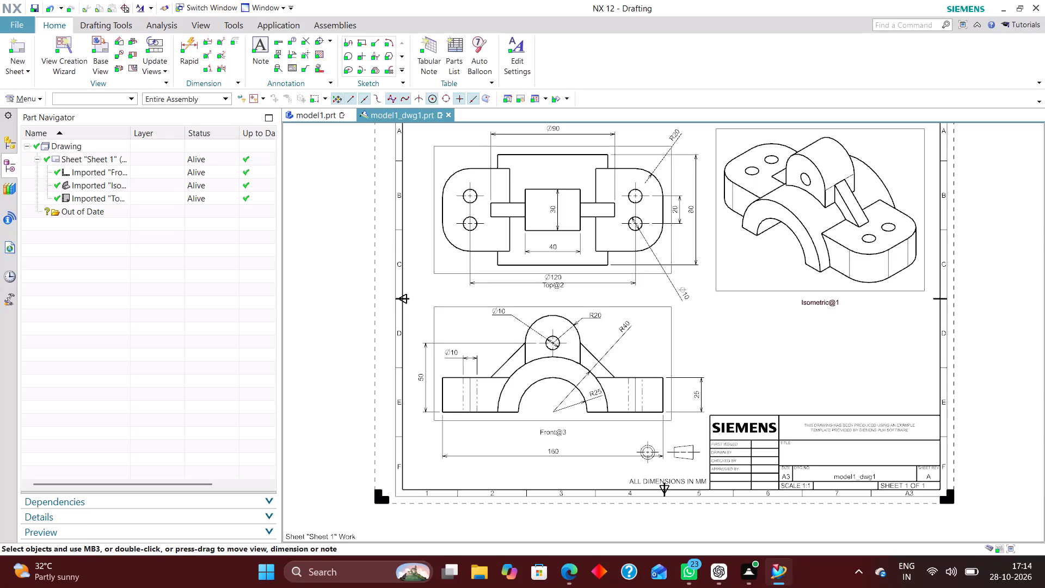
Move the top view's name label down, clear of the Ø120 dimension.
{"action": "right_click", "coordinate": [818, 301]}
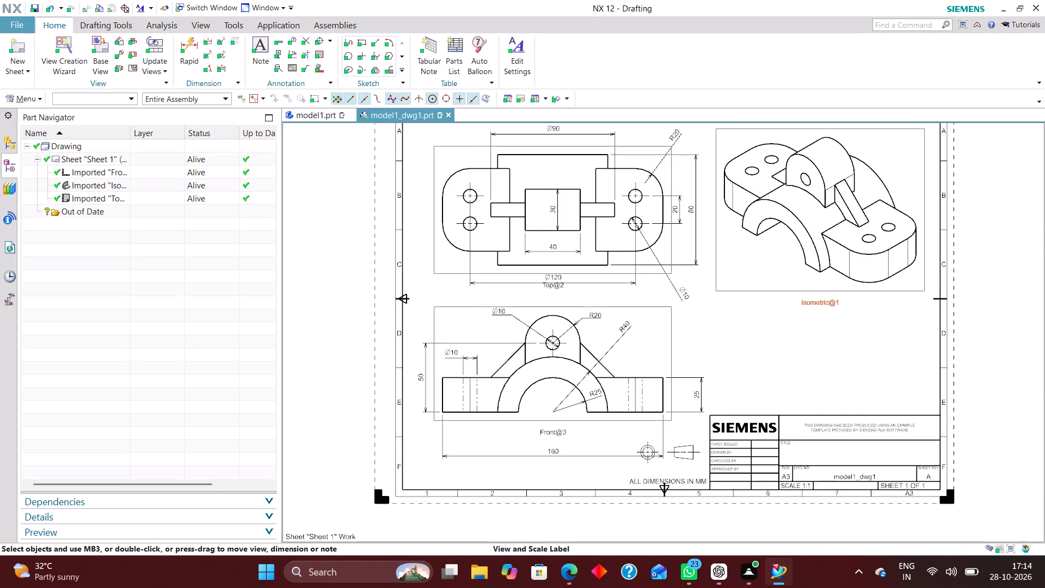
{"action": "left_click", "coordinate": [747, 339]}
{"action": "scroll", "coordinate": [553, 294], "scroll_direction": "up", "scroll_amount": 5}
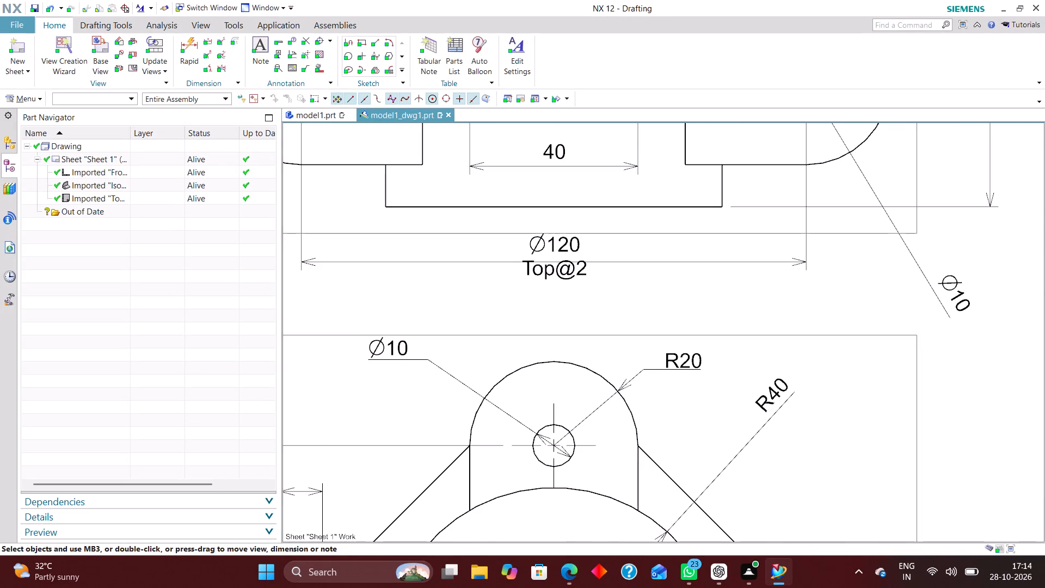
{"action": "left_click_drag", "start_coordinate": [563, 271], "coordinate": [556, 288]}
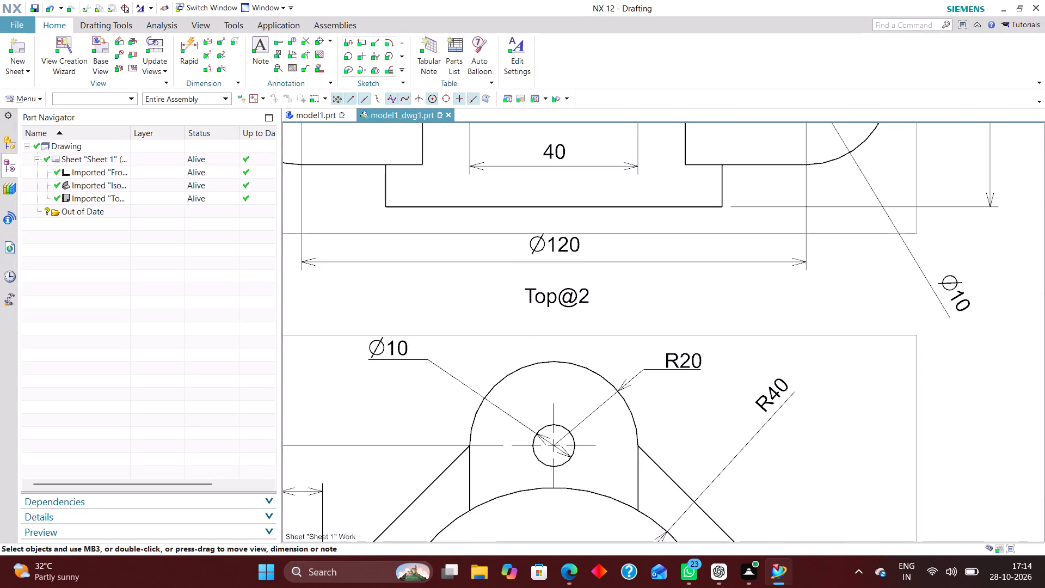
Rename the imported front view as FRONT VIEW.
{"action": "left_click", "coordinate": [134, 173]}
{"action": "right_click", "coordinate": [134, 173]}
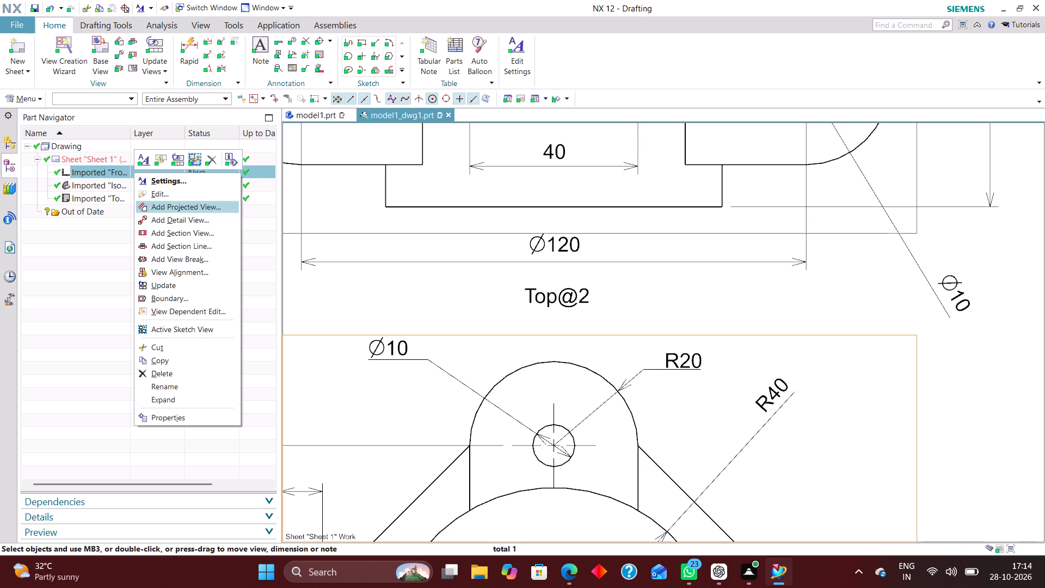
{"action": "left_click", "coordinate": [182, 387]}
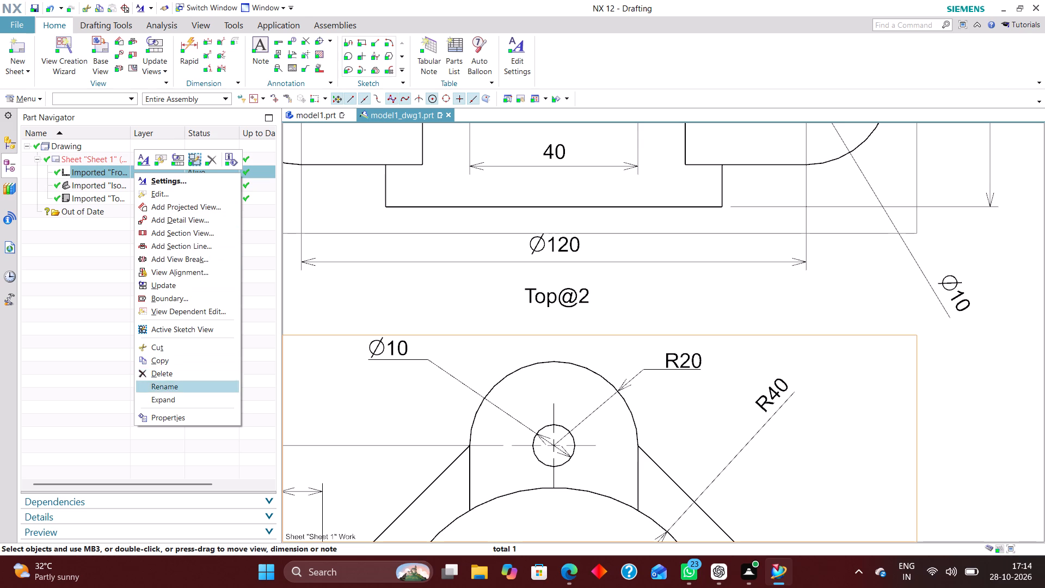
{"action": "type", "text": "front"}
{"action": "key", "text": "space"}
{"action": "key", "text": "BackSpace"}
{"action": "key", "text": "BackSpace"}
{"action": "key", "text": "BackSpace"}
{"action": "key", "text": "BackSpace"}
{"action": "key", "text": "BackSpace"}
{"action": "key", "text": "BackSpace"}
{"action": "key", "text": "BackSpace"}
{"action": "key", "text": "BackSpace"}
{"action": "key", "text": "BackSpace"}
{"action": "key", "text": "BackSpace"}
{"action": "key", "text": "BackSpace"}
{"action": "key", "text": "BackSpace"}
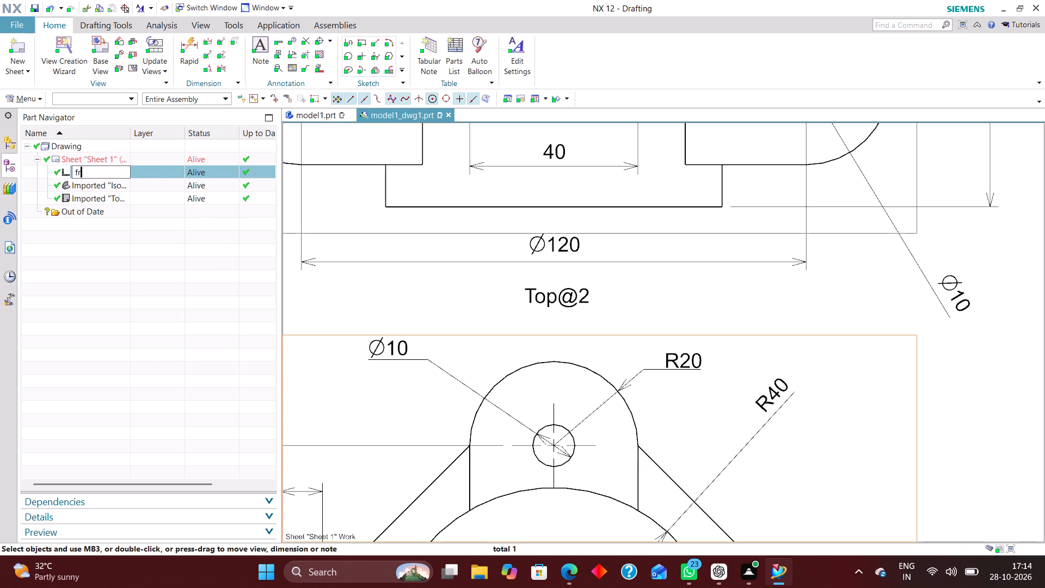
{"action": "key", "text": "f"}
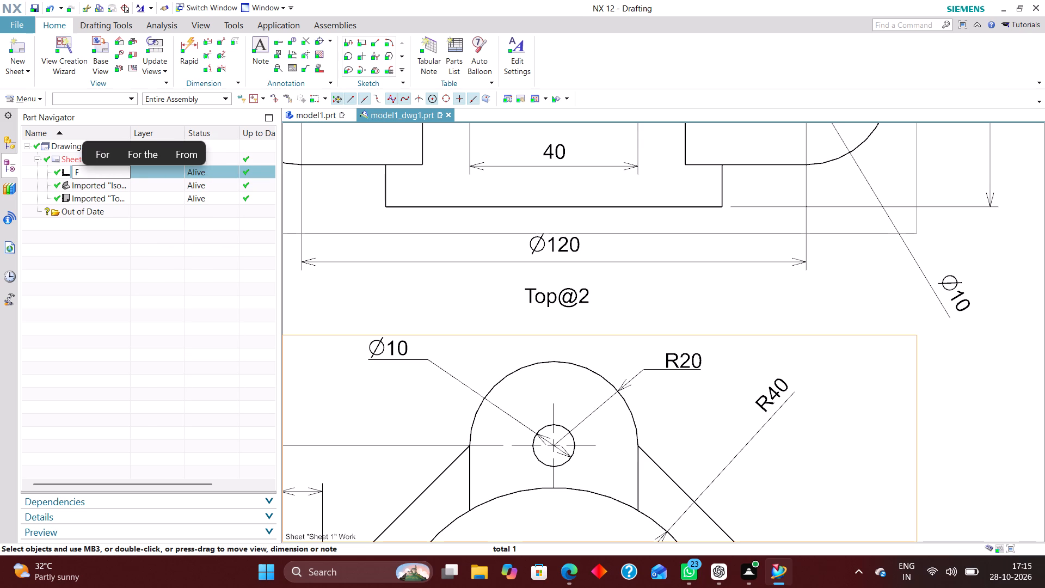
{"action": "type", "text": "RONT"}
{"action": "key", "text": "space"}
{"action": "type", "text": "VIEW"}
{"action": "key", "text": "Return"}
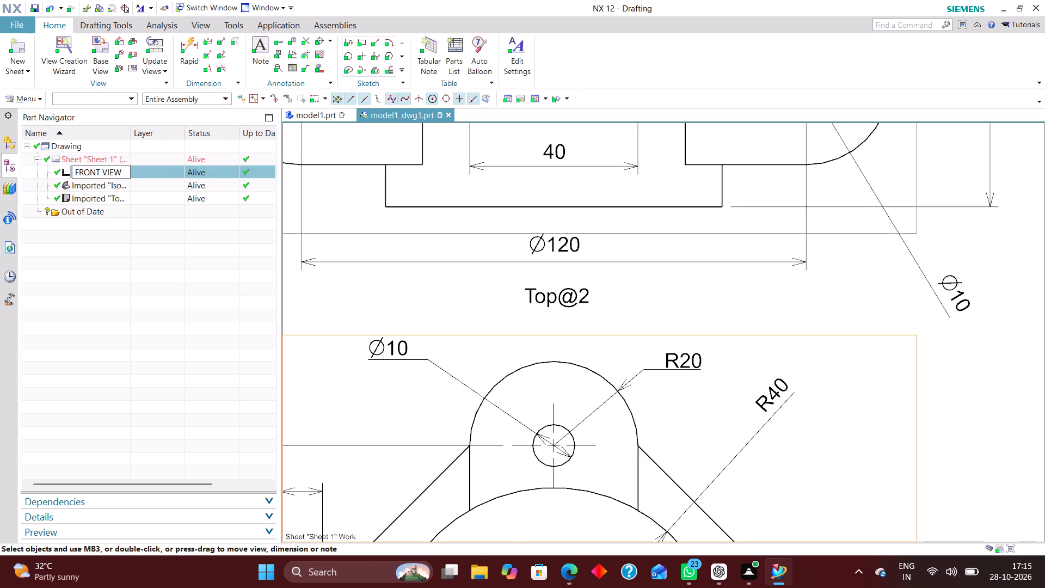
Rename the imported isometric view as ISOMETRIC VIEW.
{"action": "left_click", "coordinate": [134, 182]}
{"action": "right_click", "coordinate": [136, 180]}
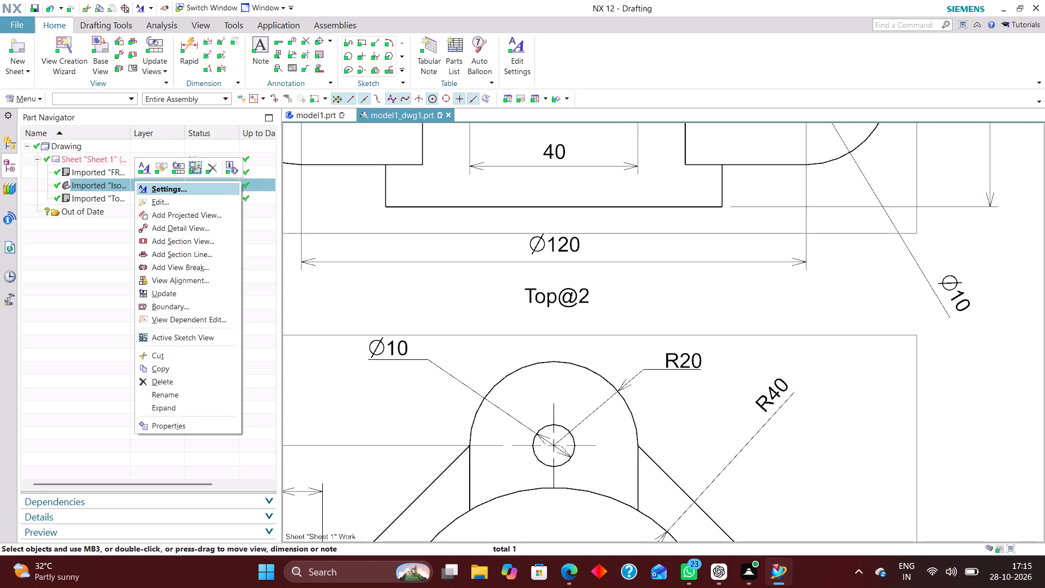
{"action": "left_click", "coordinate": [187, 394]}
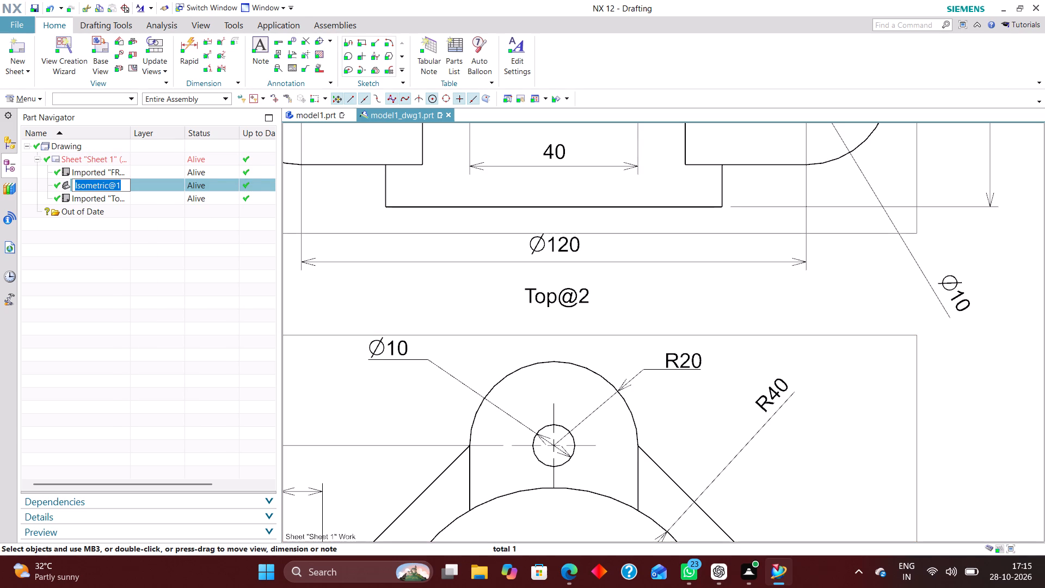
{"action": "type", "text": "ISO"}
{"action": "type", "text": "METRIC VIEW"}
{"action": "key", "text": "Return"}
Rename the imported top view as TOP VIEW.
{"action": "left_click", "coordinate": [145, 200]}
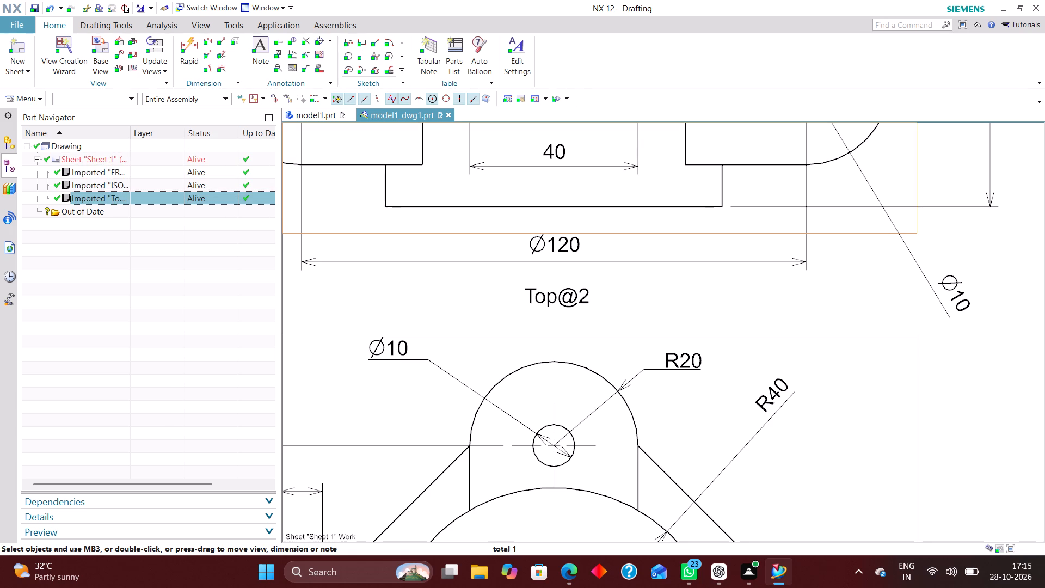
{"action": "right_click", "coordinate": [144, 201]}
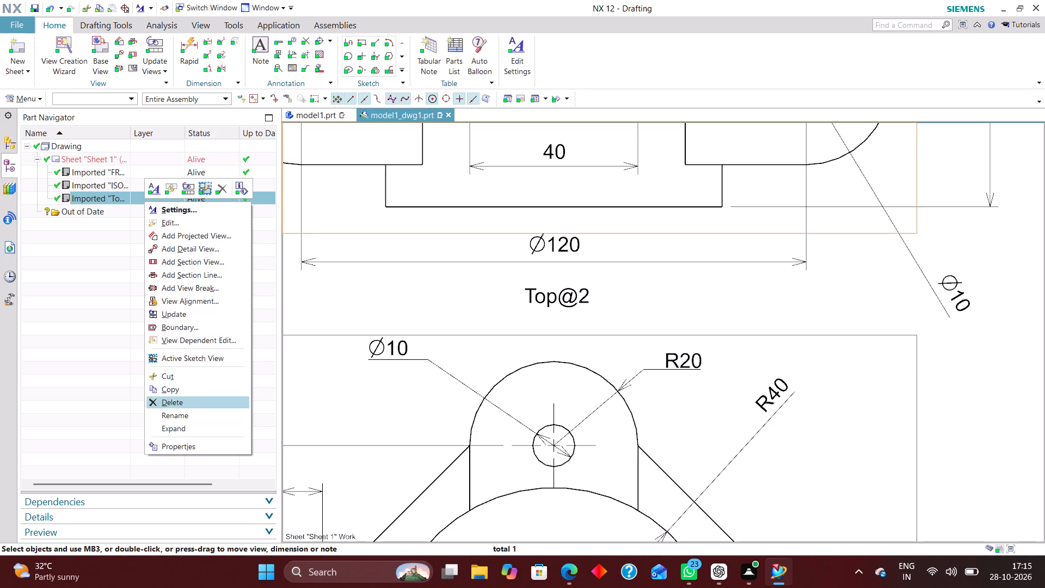
{"action": "left_click", "coordinate": [203, 415]}
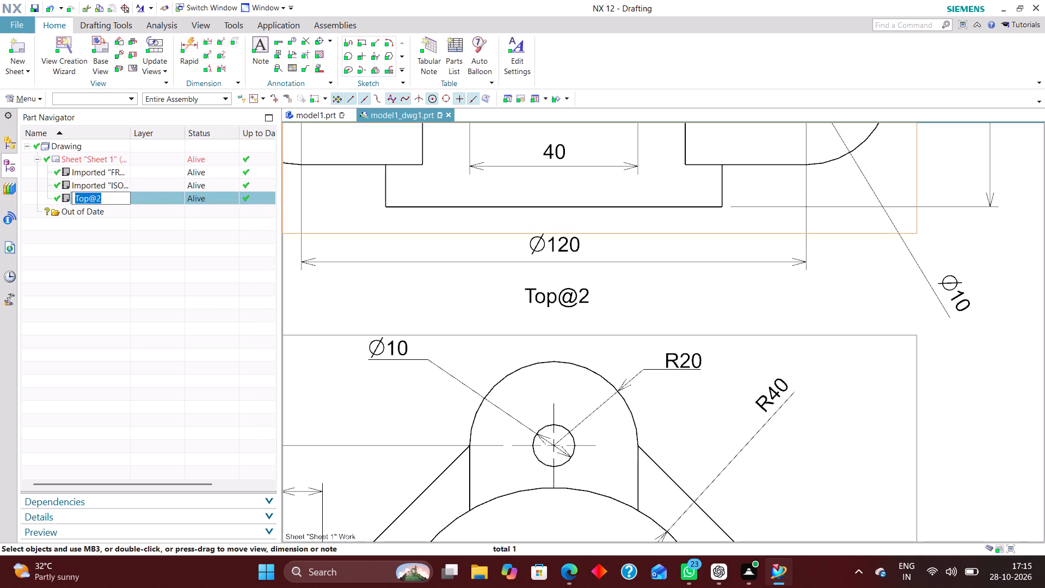
{"action": "type", "text": "TOP VIEW"}
{"action": "key", "text": "Return"}
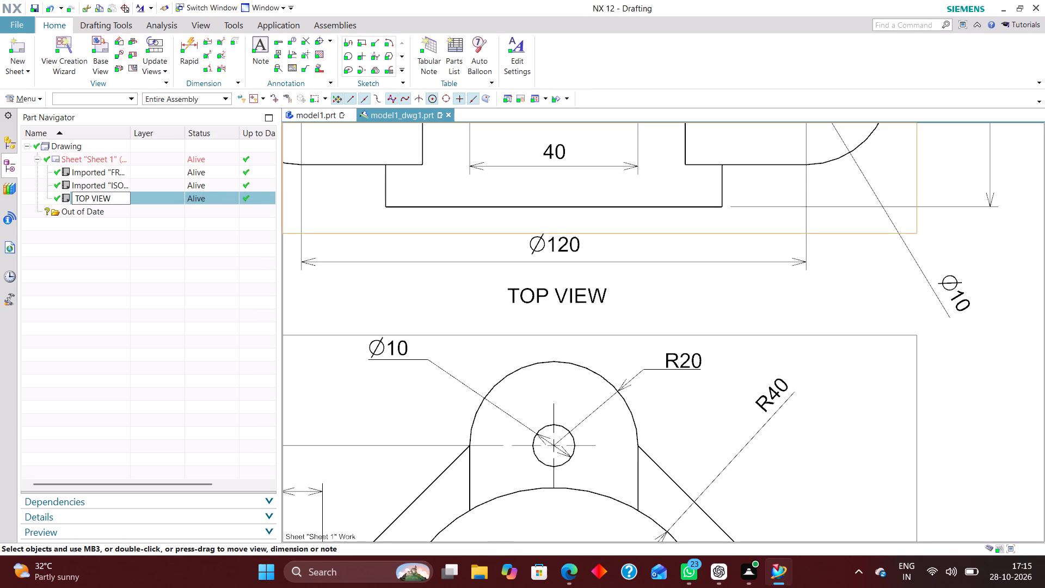
{"action": "left_click", "coordinate": [352, 290]}
Set the front view's R40 dimension text to Horizontal Text orientation with the Text above Stub position.
{"action": "scroll", "coordinate": [409, 290], "scroll_direction": "down", "scroll_amount": 4}
{"action": "scroll", "coordinate": [459, 480], "scroll_direction": "up", "scroll_amount": 4}
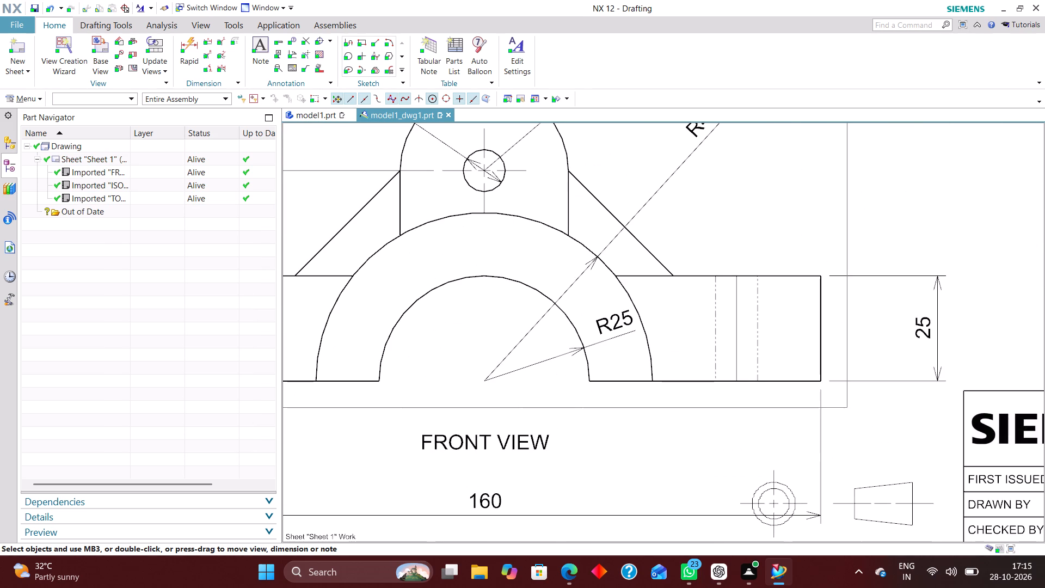
{"action": "scroll", "coordinate": [701, 396], "scroll_direction": "down", "scroll_amount": 5}
{"action": "scroll", "coordinate": [700, 389], "scroll_direction": "up", "scroll_amount": 4}
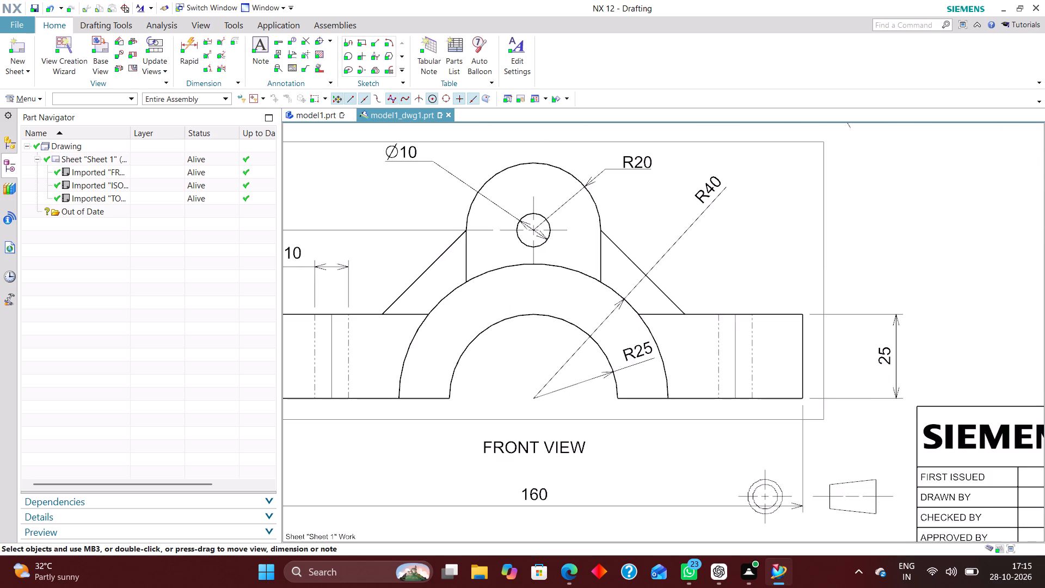
{"action": "scroll", "coordinate": [482, 419], "scroll_direction": "down", "scroll_amount": 3}
{"action": "scroll", "coordinate": [674, 339], "scroll_direction": "up", "scroll_amount": 3}
{"action": "scroll", "coordinate": [632, 376], "scroll_direction": "down", "scroll_amount": 4}
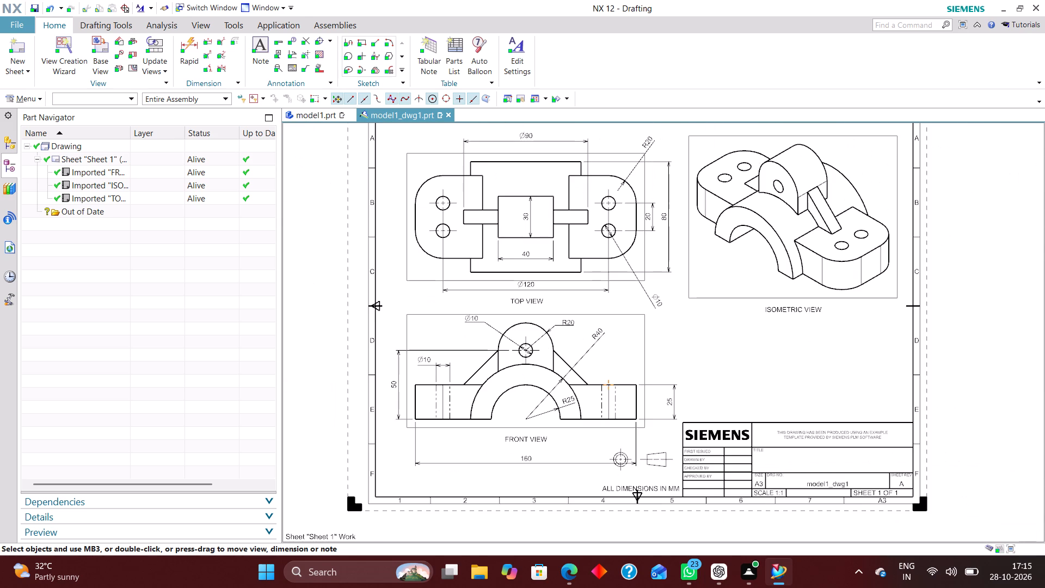
{"action": "scroll", "coordinate": [557, 385], "scroll_direction": "up", "scroll_amount": 2}
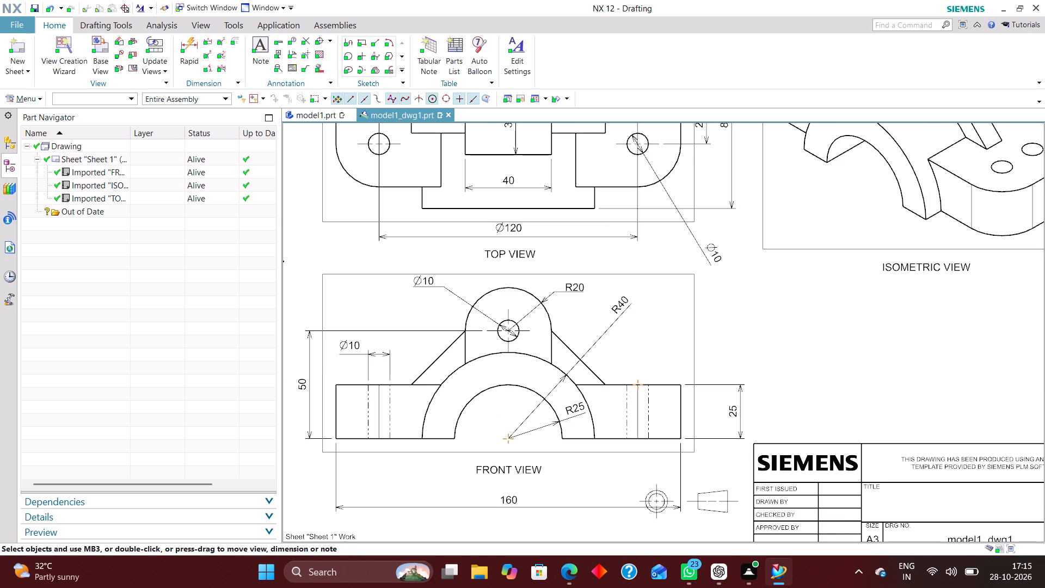
{"action": "scroll", "coordinate": [637, 295], "scroll_direction": "up", "scroll_amount": 2}
{"action": "double_click", "coordinate": [589, 345]}
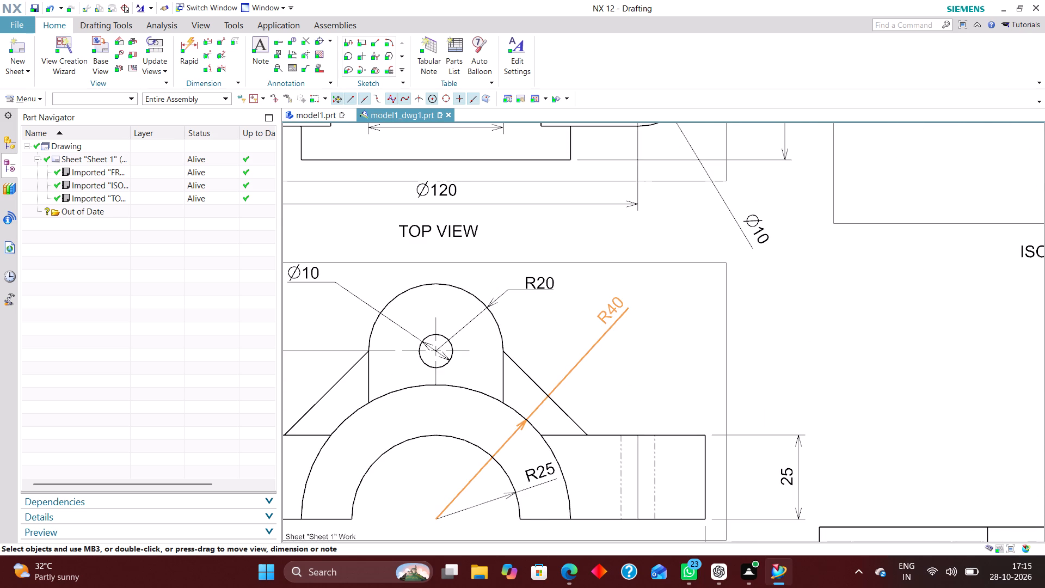
{"action": "left_click", "coordinate": [559, 320]}
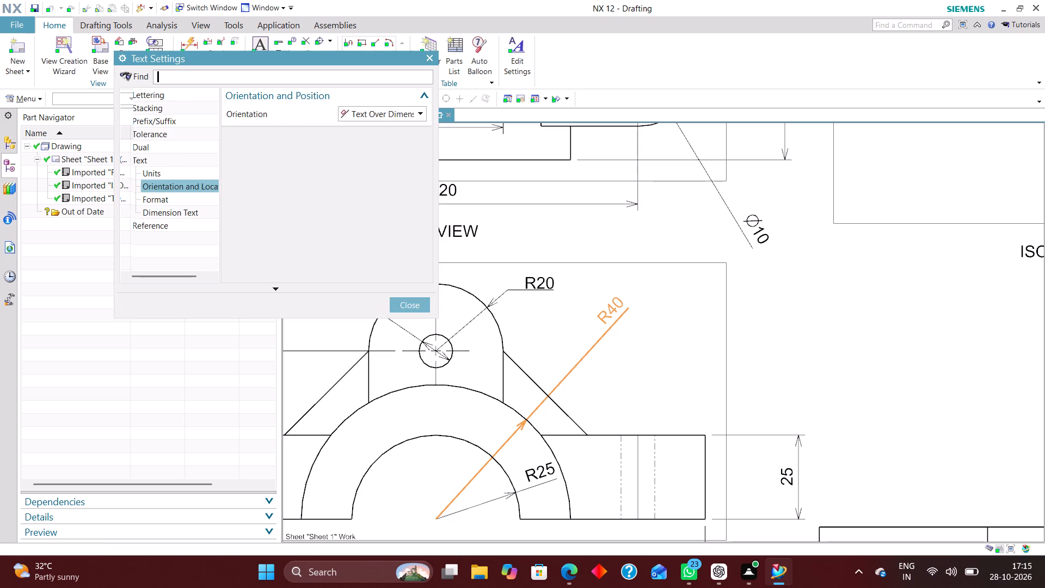
{"action": "left_click", "coordinate": [383, 115]}
{"action": "left_click", "coordinate": [382, 126]}
{"action": "left_click", "coordinate": [409, 130]}
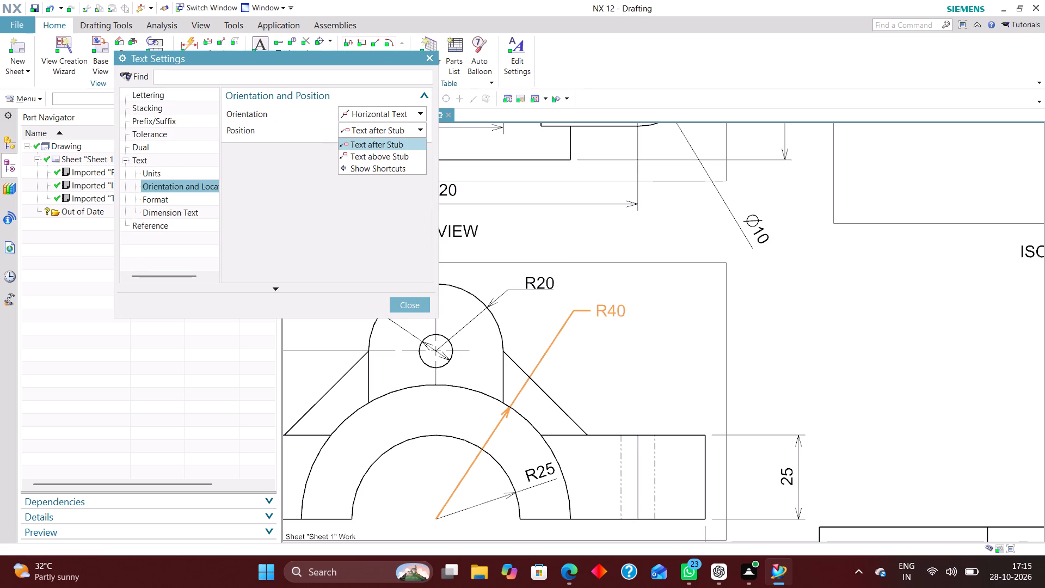
{"action": "left_click", "coordinate": [405, 152]}
{"action": "left_click", "coordinate": [409, 299]}
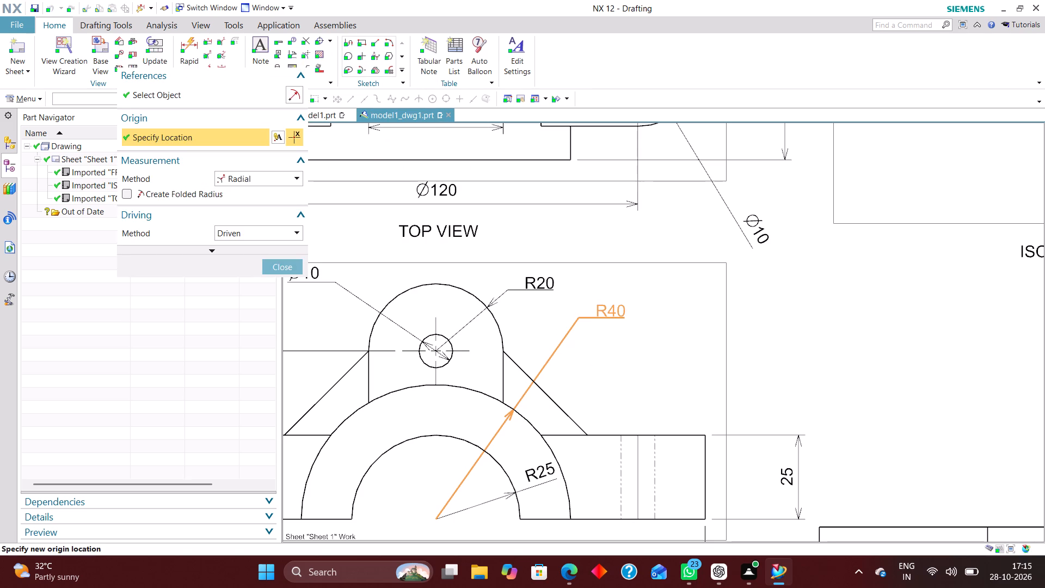
{"action": "left_click", "coordinate": [287, 268]}
Set the top view's Ø10 hole dimension text to Horizontal Text orientation with the Text above Stub position.
{"action": "scroll", "coordinate": [586, 342], "scroll_direction": "down", "scroll_amount": 4}
{"action": "scroll", "coordinate": [649, 294], "scroll_direction": "up", "scroll_amount": 2}
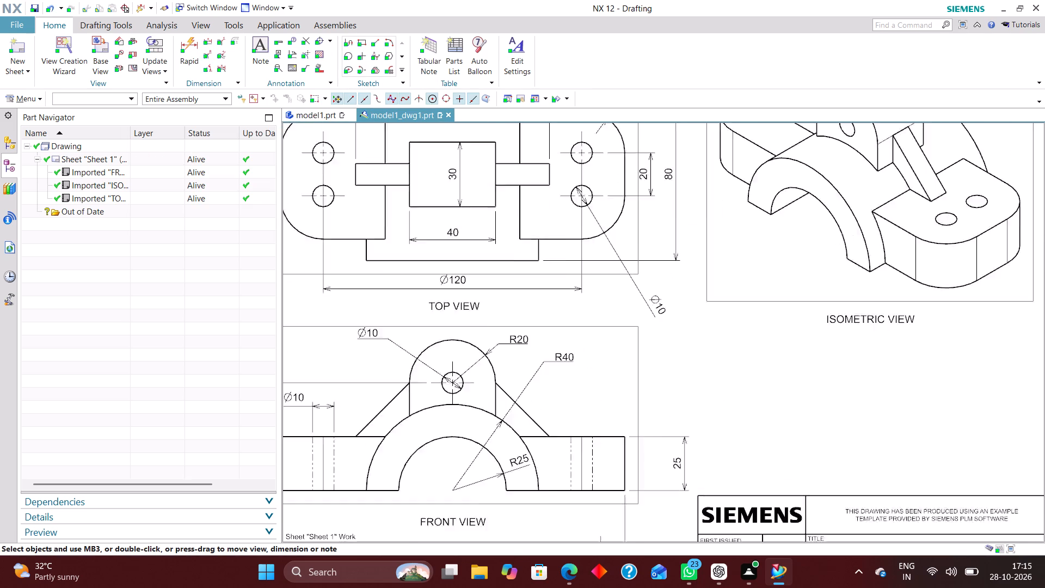
{"action": "scroll", "coordinate": [649, 294], "scroll_direction": "up", "scroll_amount": 1}
{"action": "double_click", "coordinate": [648, 309]}
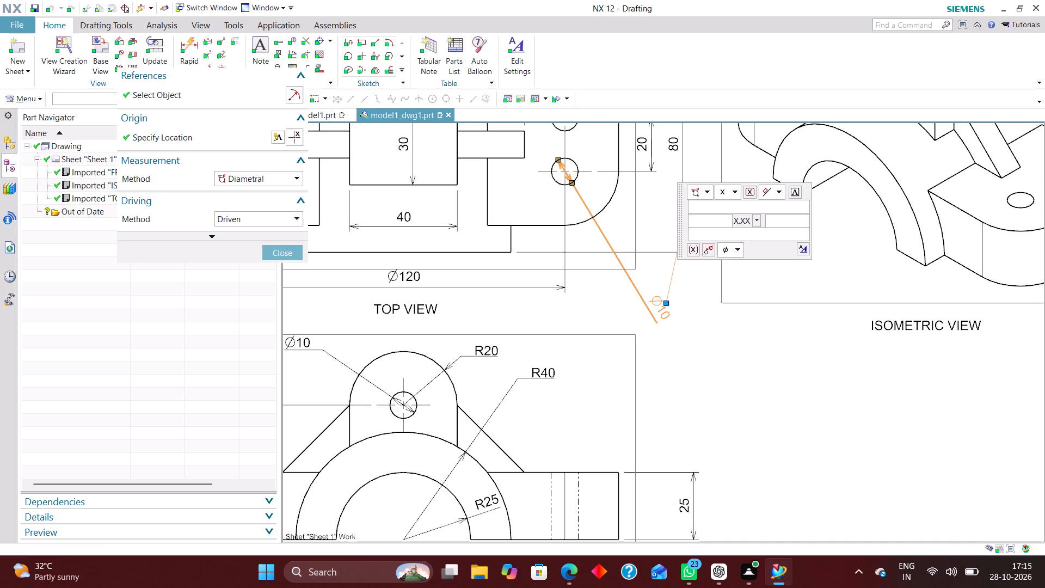
{"action": "left_click", "coordinate": [805, 246]}
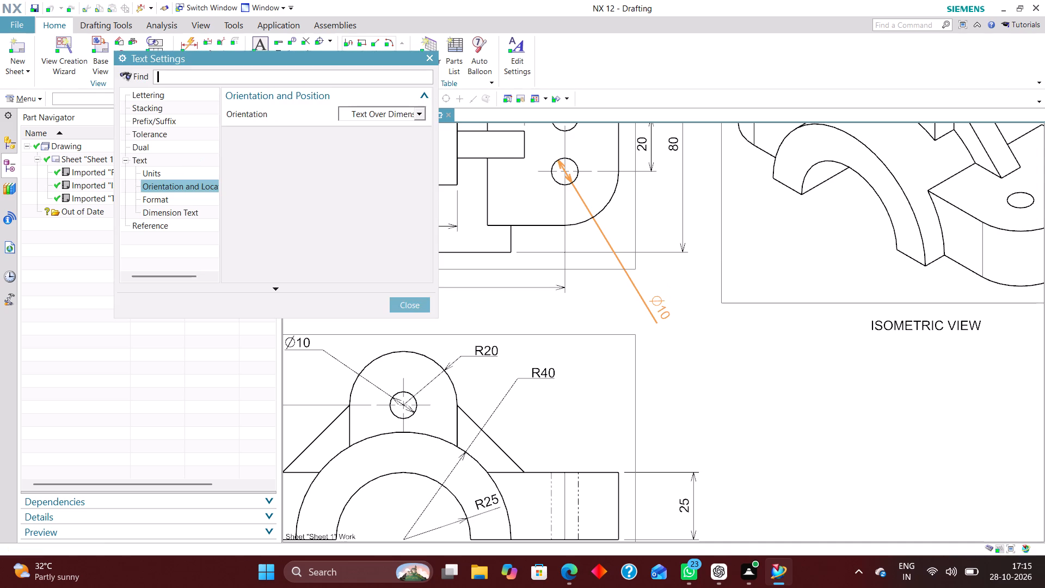
{"action": "left_click", "coordinate": [405, 117]}
{"action": "left_click", "coordinate": [407, 131]}
{"action": "left_click", "coordinate": [413, 136]}
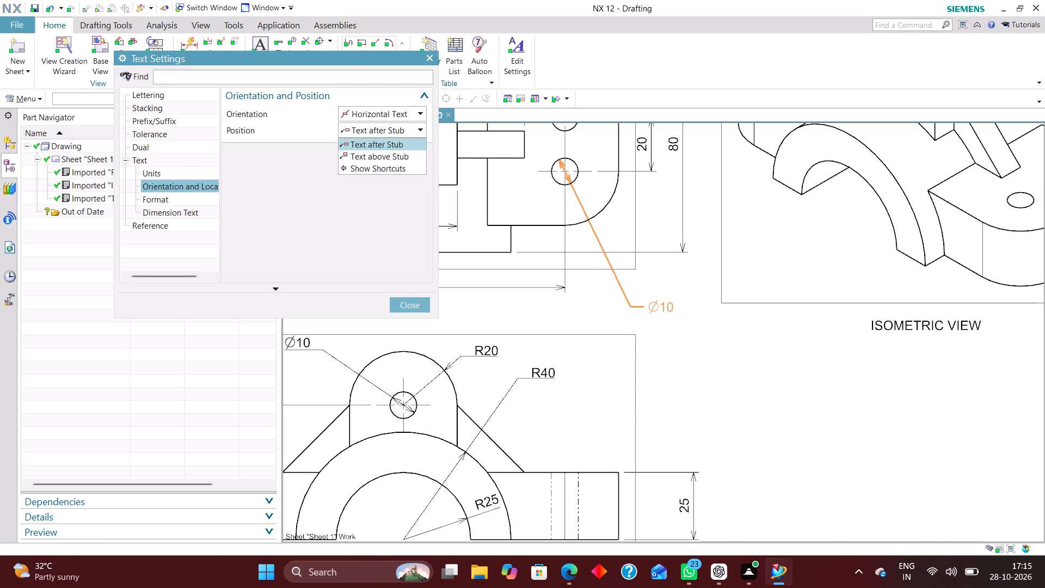
{"action": "left_click", "coordinate": [409, 151]}
{"action": "left_click", "coordinate": [410, 308]}
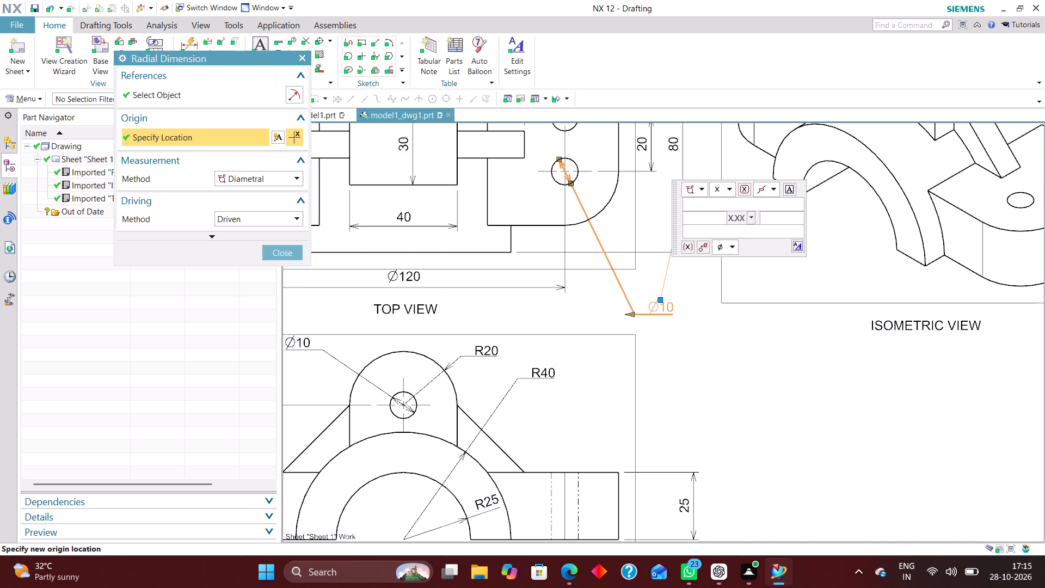
{"action": "left_click", "coordinate": [284, 248]}
Edit the A3 drawing sheet's settings to use 1st Angle Projection.
{"action": "scroll", "coordinate": [665, 388], "scroll_direction": "down", "scroll_amount": 3}
{"action": "scroll", "coordinate": [678, 346], "scroll_direction": "up", "scroll_amount": 3}
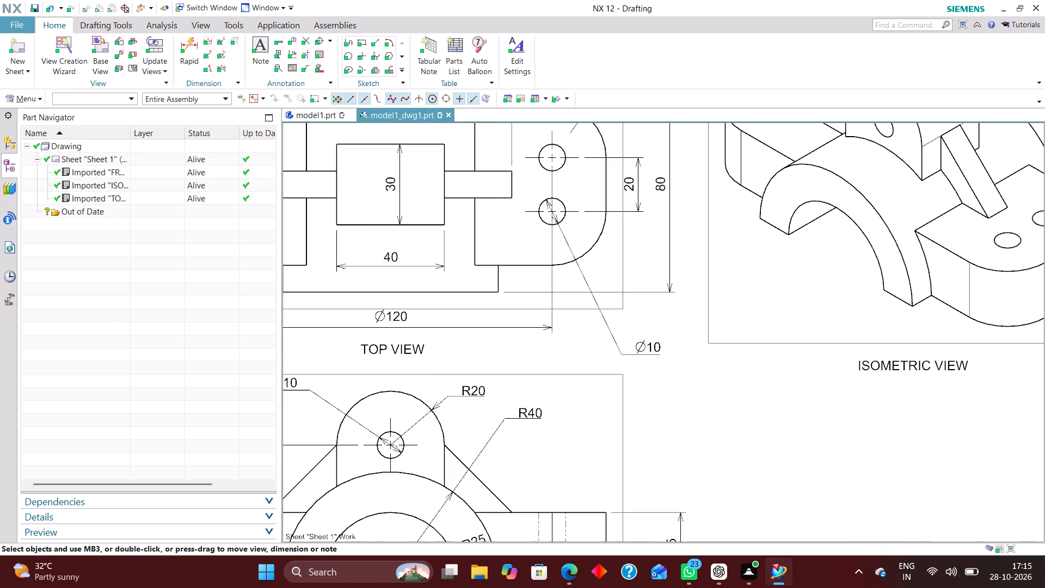
{"action": "right_click_drag", "start_coordinate": [714, 370], "coordinate": [689, 430]}
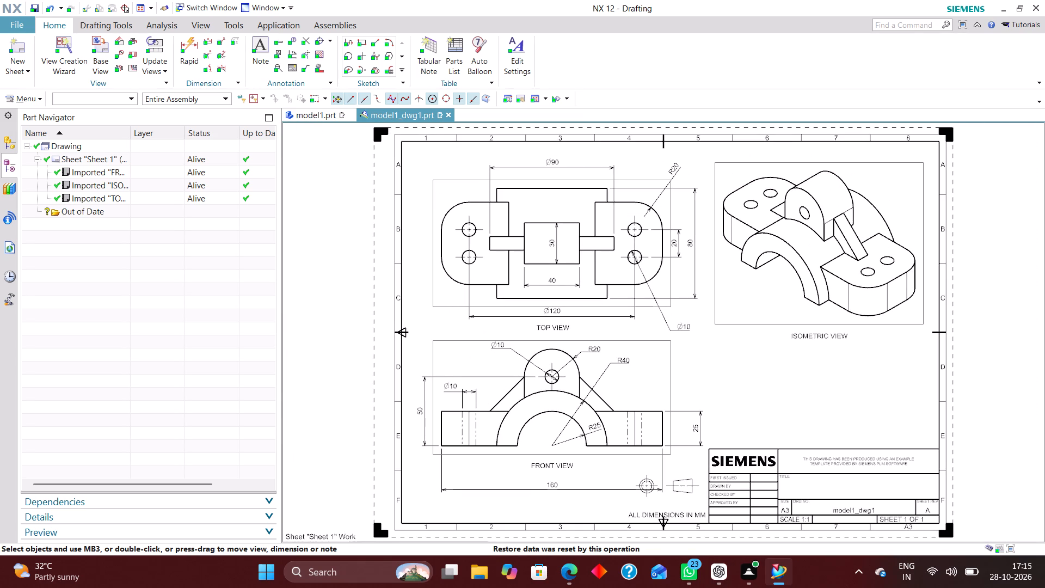
{"action": "scroll", "coordinate": [542, 467], "scroll_direction": "up", "scroll_amount": 4}
{"action": "scroll", "coordinate": [542, 449], "scroll_direction": "down", "scroll_amount": 2}
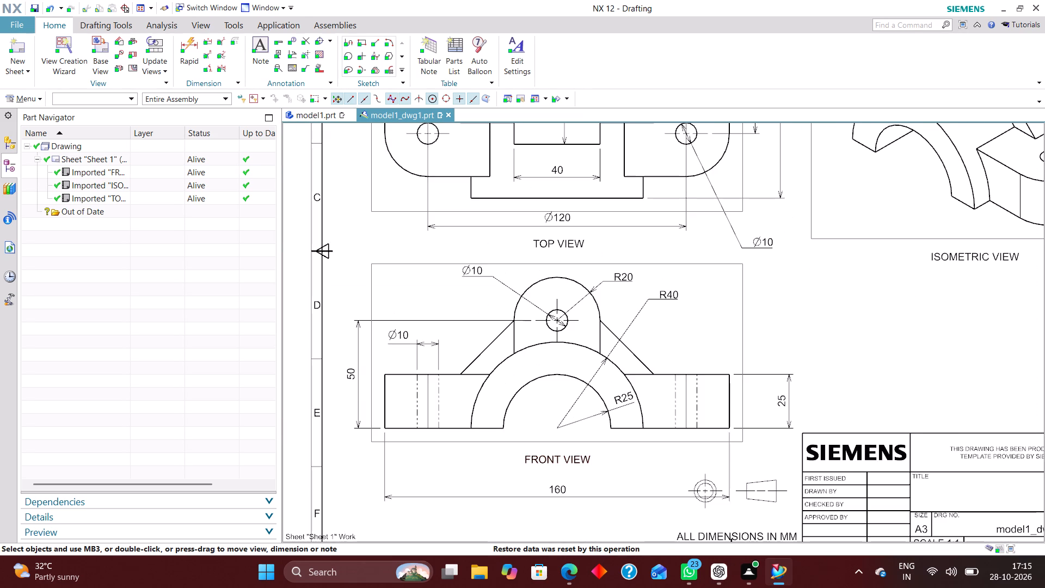
{"action": "scroll", "coordinate": [587, 385], "scroll_direction": "down", "scroll_amount": 2}
{"action": "right_click", "coordinate": [389, 395]}
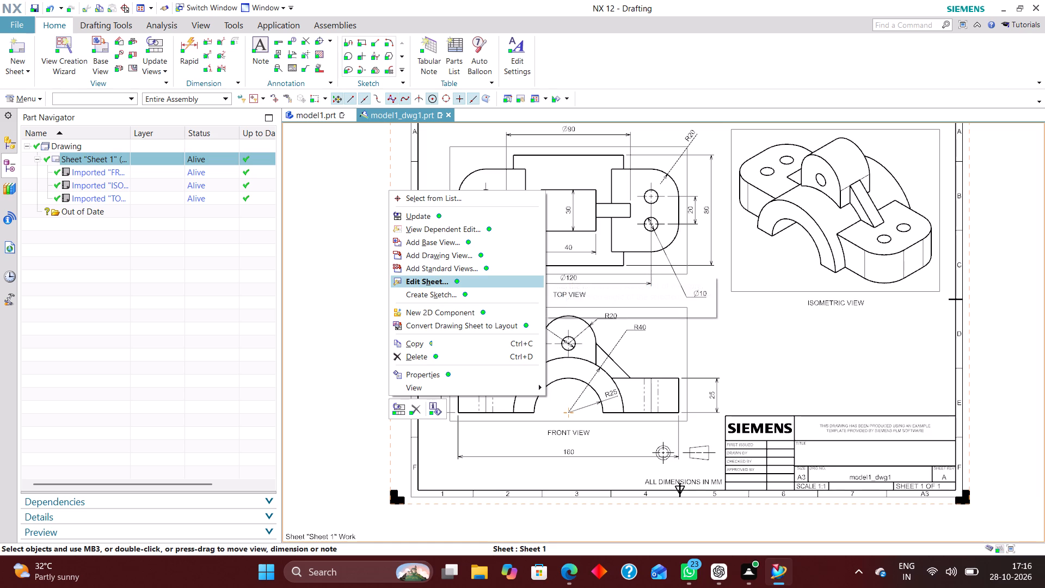
{"action": "left_click", "coordinate": [444, 283]}
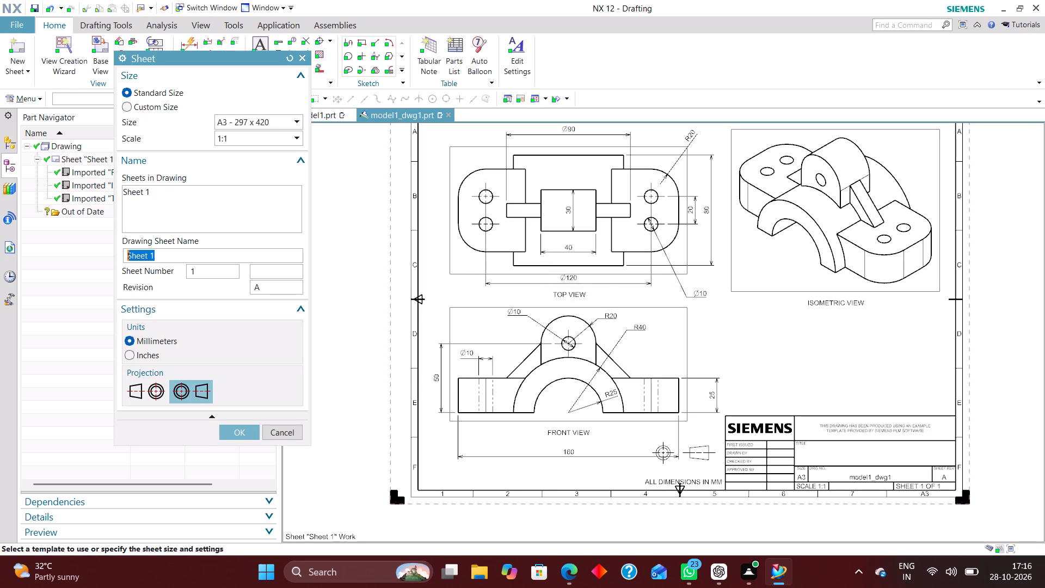
{"action": "left_click", "coordinate": [149, 390]}
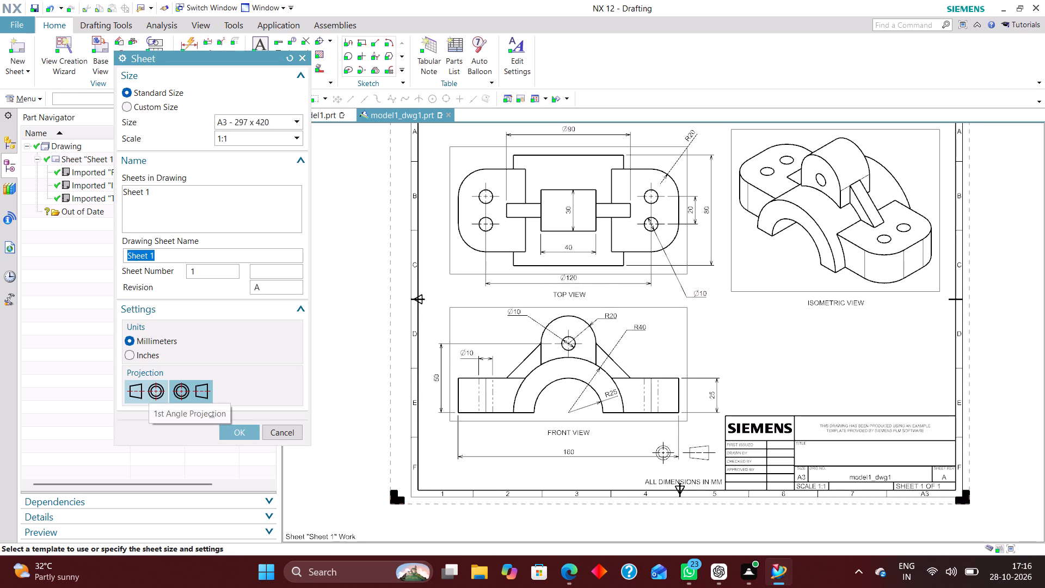
{"action": "left_click", "coordinate": [239, 433]}
{"action": "scroll", "coordinate": [548, 449], "scroll_direction": "down", "scroll_amount": 1}
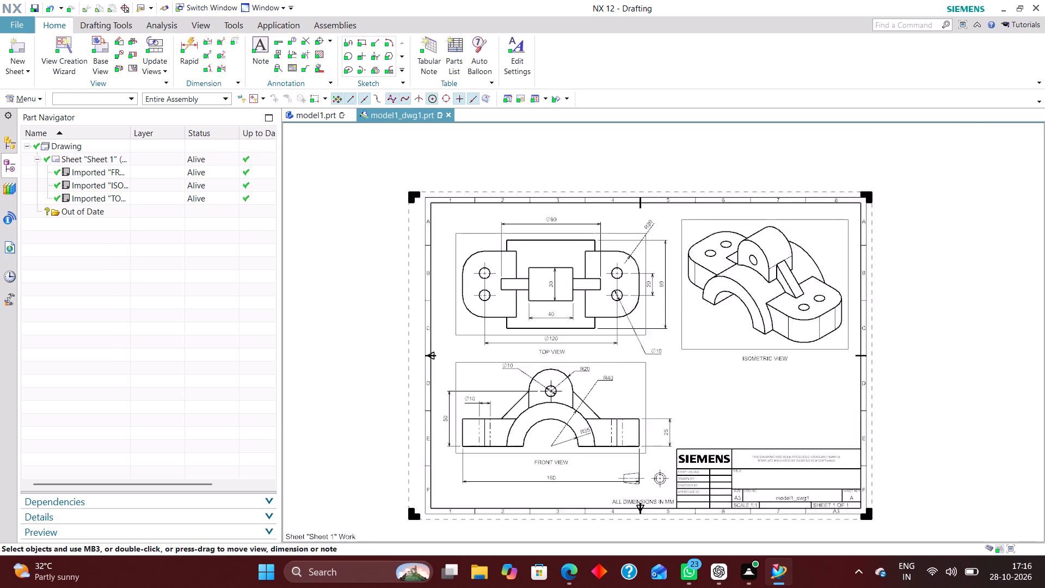
{"action": "scroll", "coordinate": [551, 453], "scroll_direction": "down", "scroll_amount": 1}
{"action": "scroll", "coordinate": [551, 487], "scroll_direction": "up", "scroll_amount": 5}
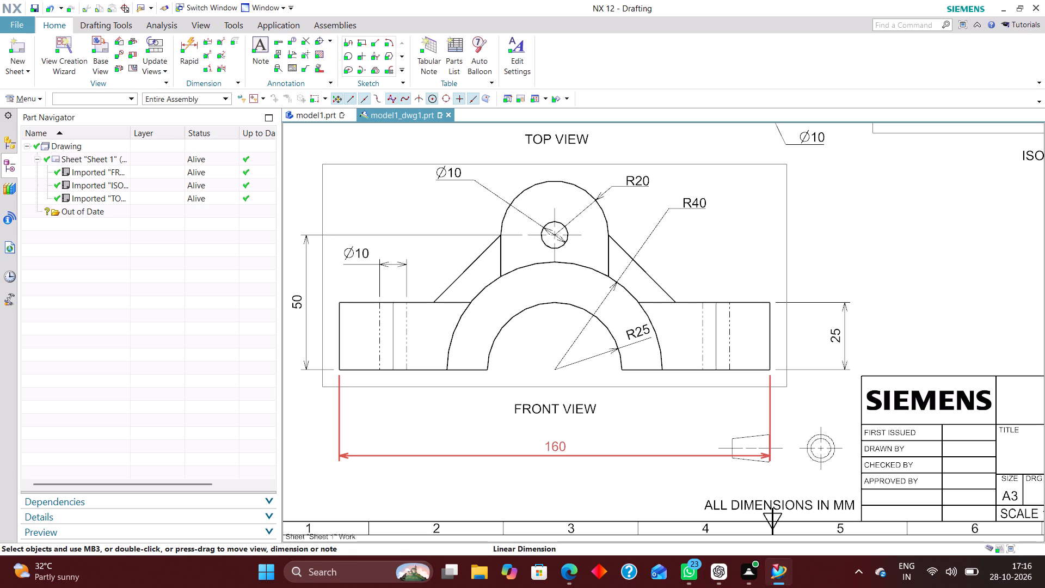
Move the 160 width dimension closer beneath the front view and place the FRONT VIEW label just below it.
{"action": "left_click_drag", "start_coordinate": [564, 451], "coordinate": [569, 431]}
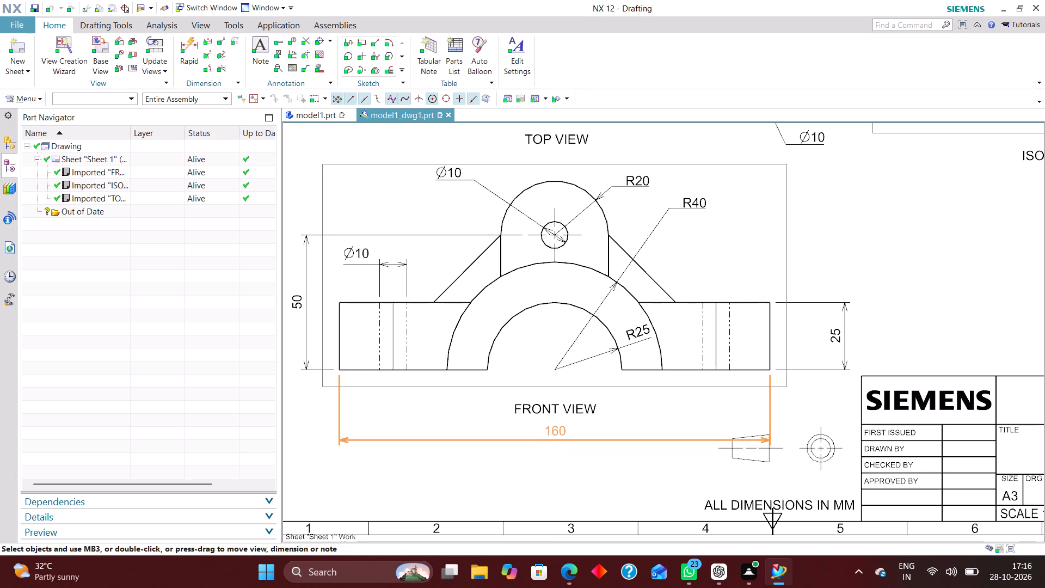
{"action": "left_click_drag", "start_coordinate": [569, 431], "coordinate": [568, 381]}
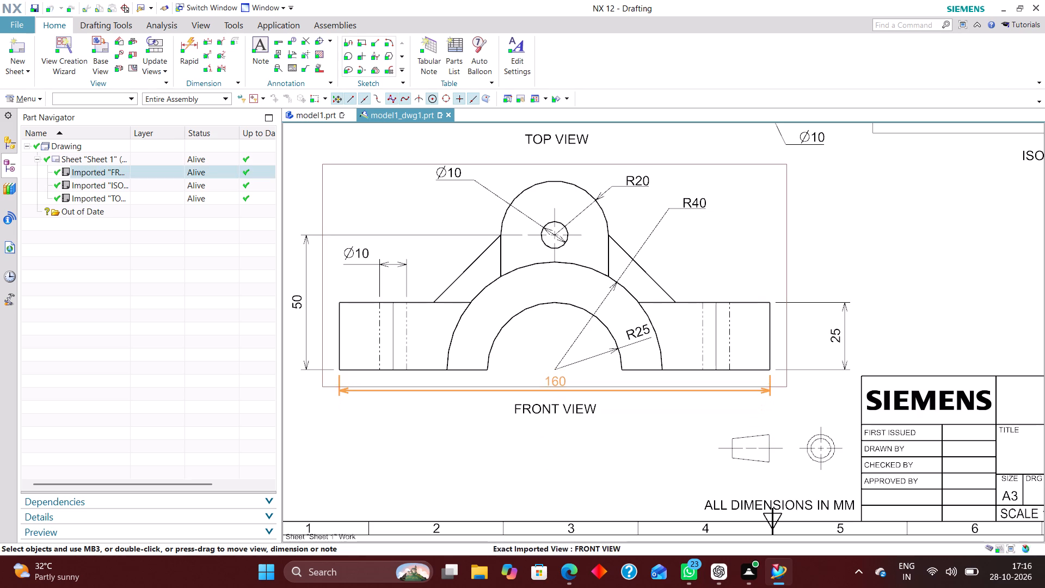
{"action": "left_click_drag", "start_coordinate": [571, 408], "coordinate": [563, 461]}
{"action": "left_click_drag", "start_coordinate": [558, 386], "coordinate": [560, 415]}
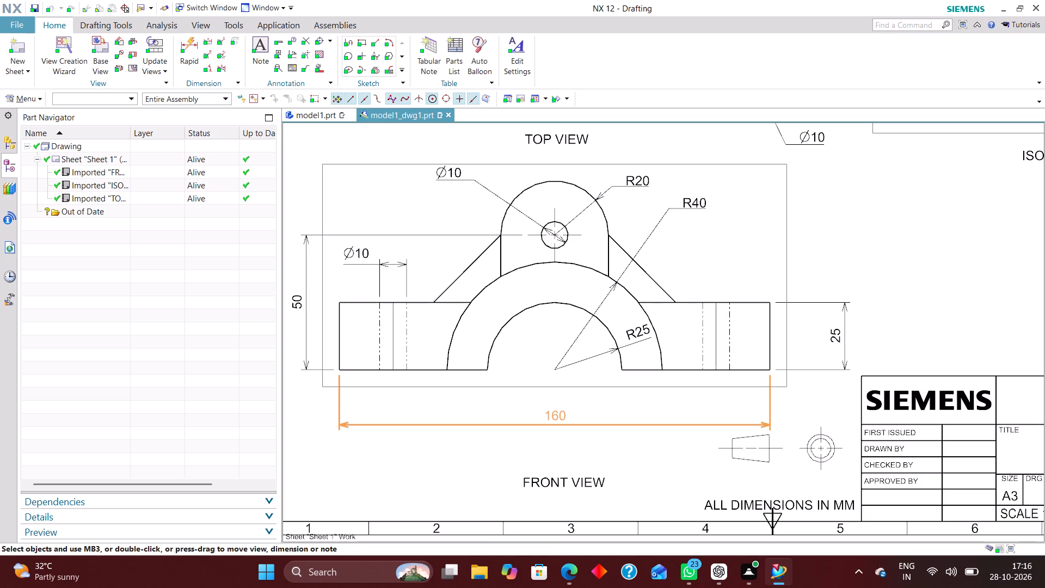
{"action": "left_click_drag", "start_coordinate": [560, 415], "coordinate": [563, 412]}
{"action": "left_click_drag", "start_coordinate": [571, 485], "coordinate": [563, 449]}
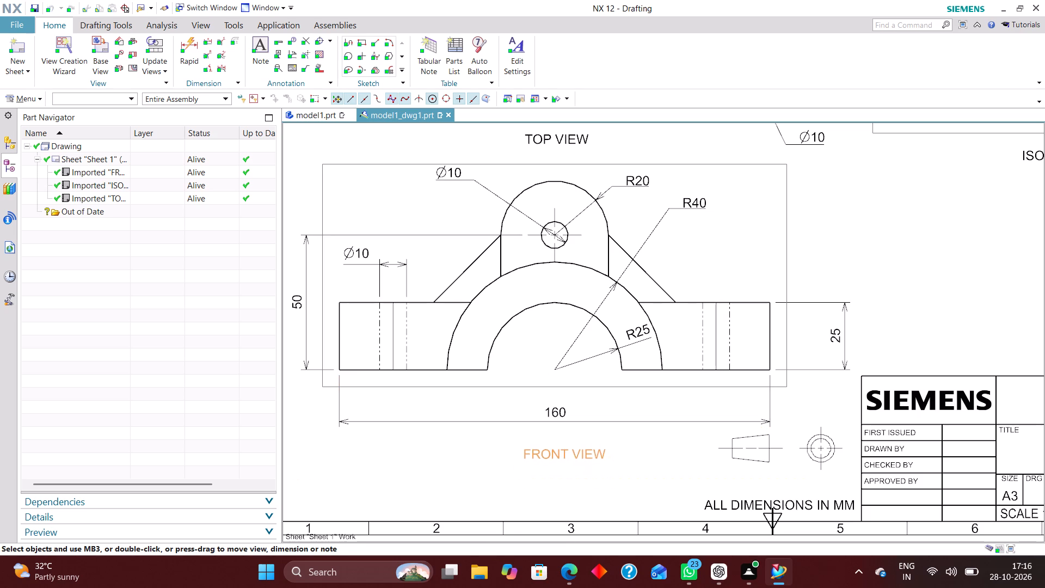
{"action": "left_click_drag", "start_coordinate": [563, 449], "coordinate": [562, 450]}
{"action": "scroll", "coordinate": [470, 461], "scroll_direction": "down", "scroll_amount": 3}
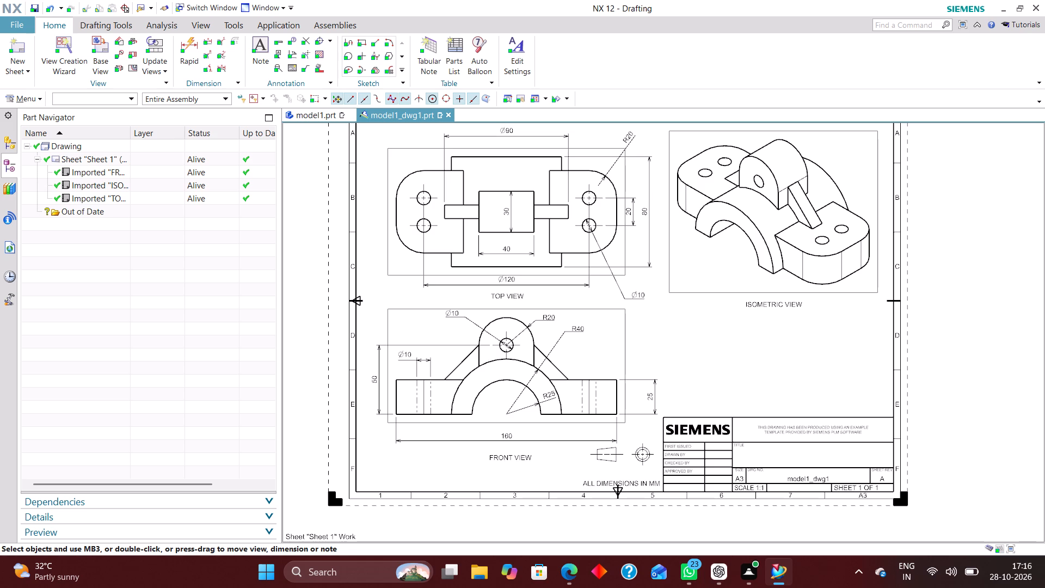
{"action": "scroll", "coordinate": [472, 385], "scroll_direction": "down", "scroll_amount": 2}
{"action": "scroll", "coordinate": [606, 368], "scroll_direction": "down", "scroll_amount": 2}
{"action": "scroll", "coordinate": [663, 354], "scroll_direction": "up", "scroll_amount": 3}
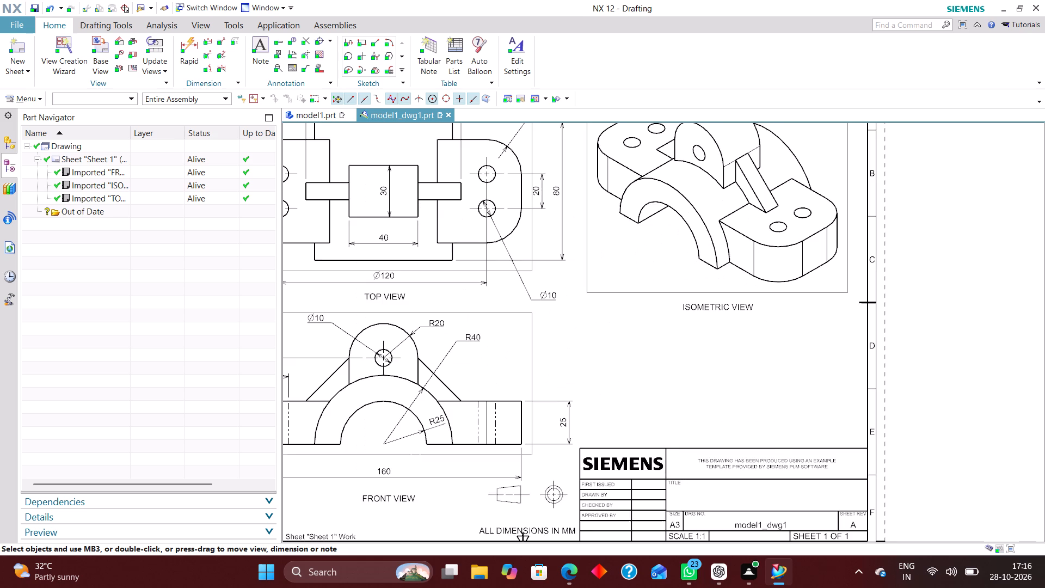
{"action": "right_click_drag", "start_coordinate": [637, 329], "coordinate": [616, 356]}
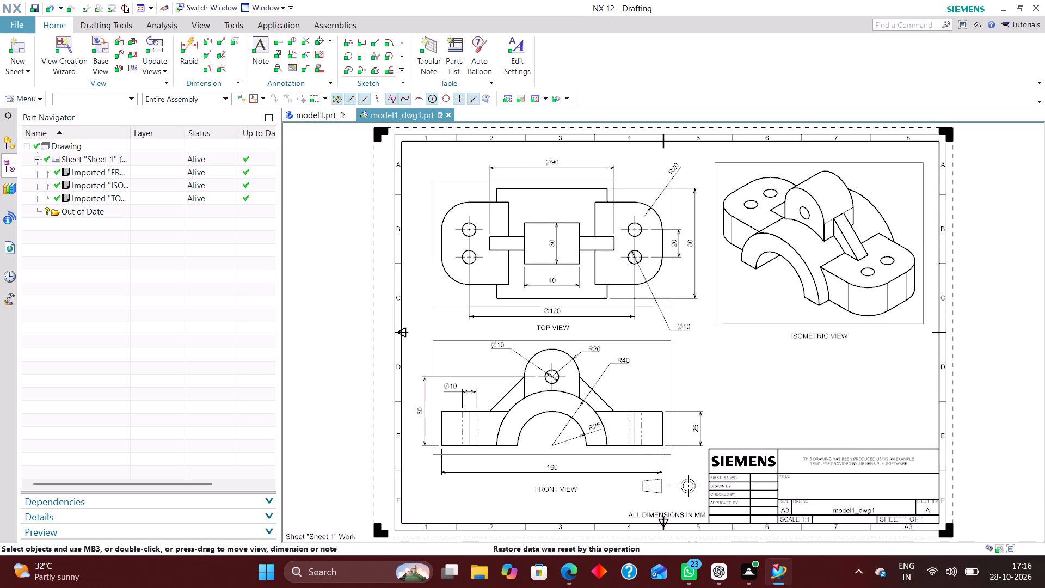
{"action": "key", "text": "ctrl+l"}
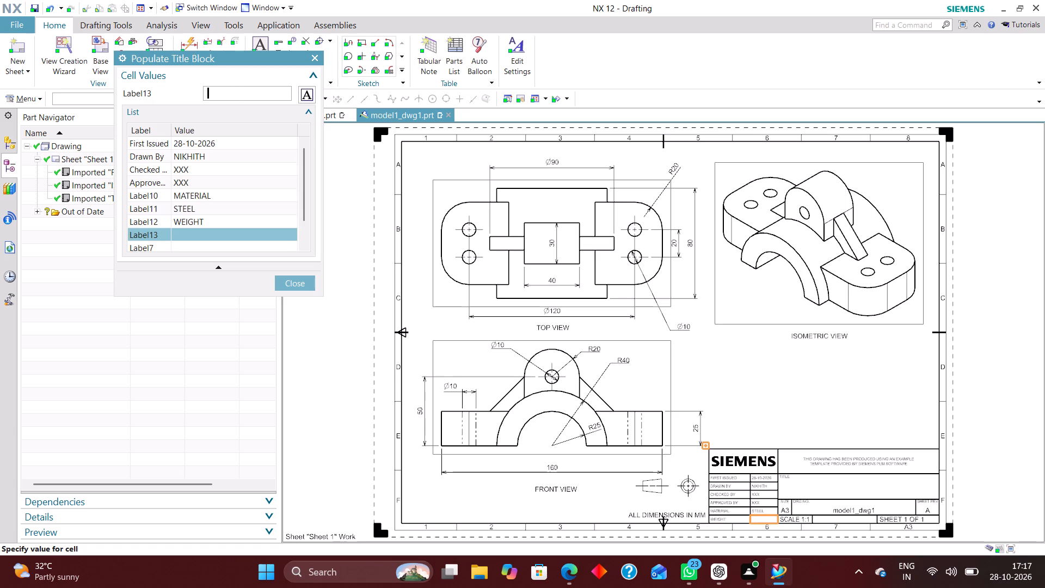
Fill the title block's title cell (Label7) with BEARING CAP in capital letters.
{"action": "left_click", "coordinate": [190, 246]}
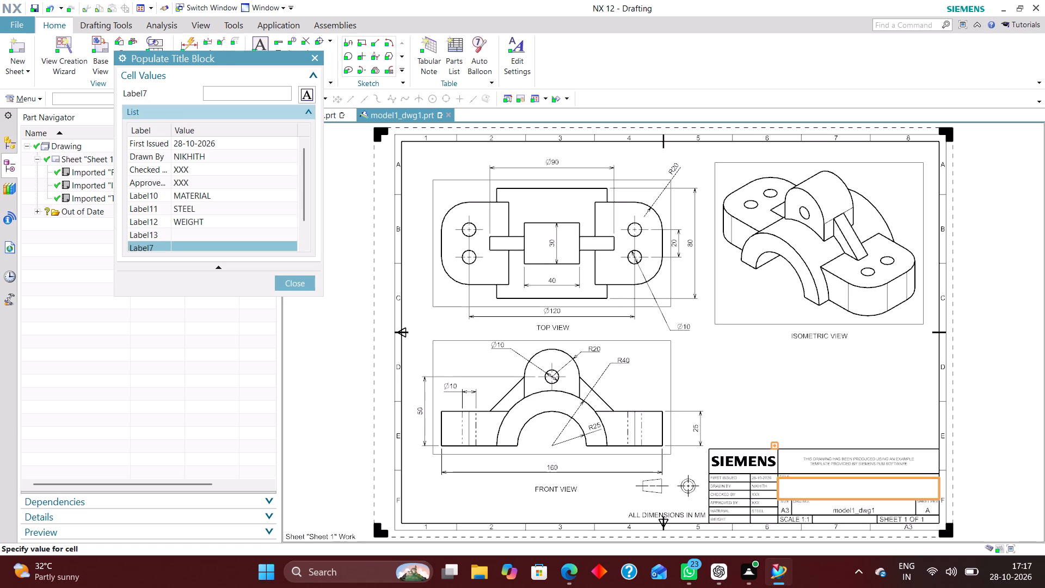
{"action": "key", "text": "ctrl+v"}
{"action": "key", "text": "BackSpace"}
{"action": "key", "text": "BackSpace"}
{"action": "type", "text": "AP"}
{"action": "key", "text": "Left"}
{"action": "key", "text": "Left"}
{"action": "key", "text": "Left"}
{"action": "key", "text": "Left"}
{"action": "key", "text": "BackSpace"}
{"action": "key", "text": "BackSpace"}
{"action": "key", "text": "BackSpace"}
{"action": "key", "text": "BackSpace"}
{"action": "key", "text": "BackSpace"}
{"action": "key", "text": "BackSpace"}
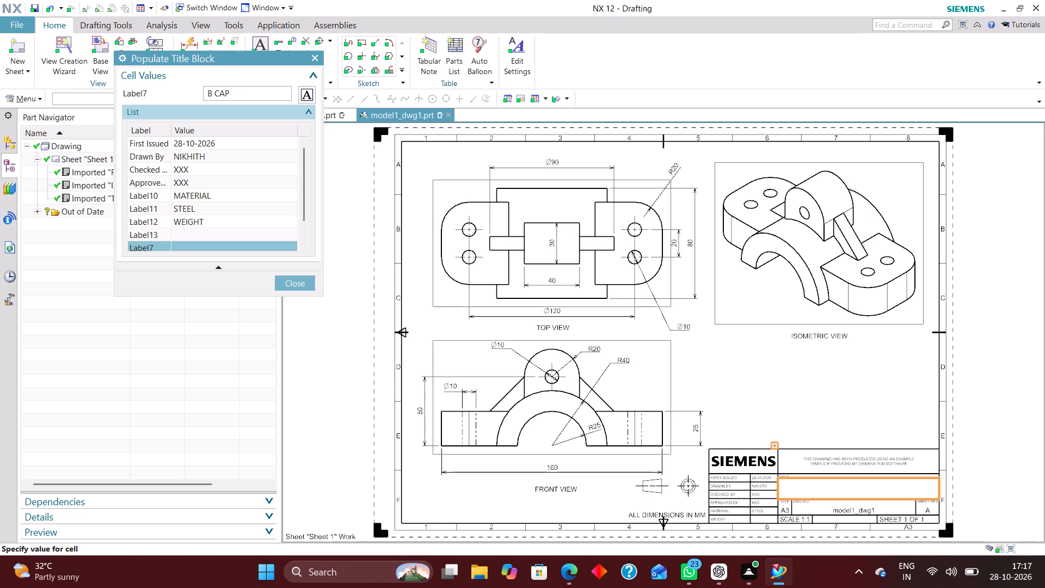
{"action": "type", "text": "EARING"}
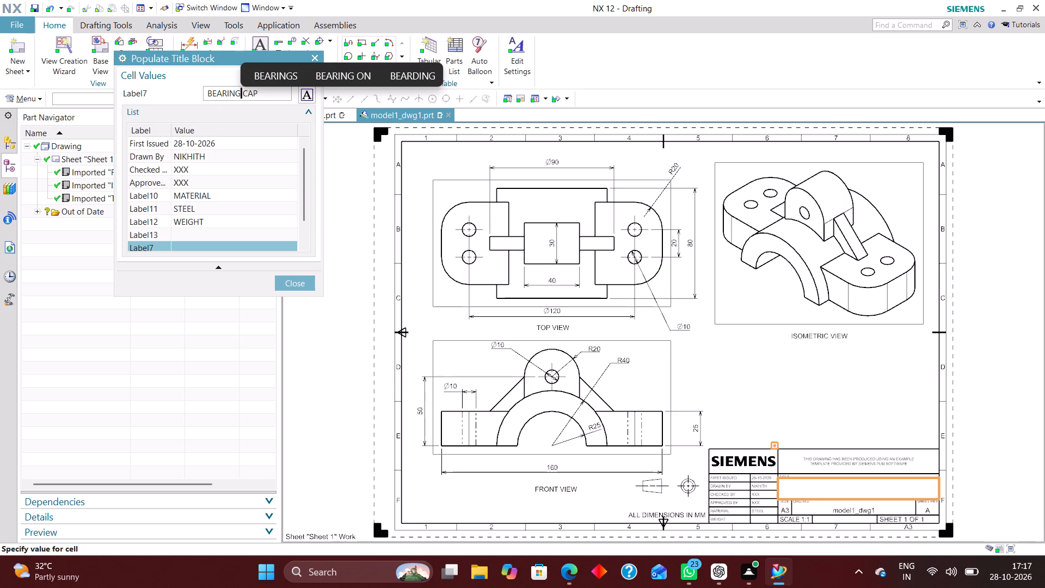
{"action": "left_click", "coordinate": [270, 91]}
{"action": "key", "text": "Return"}
Fill the Label20 cell beside the scale in the title block with XXX and finish populating.
{"action": "scroll", "coordinate": [201, 199], "scroll_direction": "down", "scroll_amount": 3}
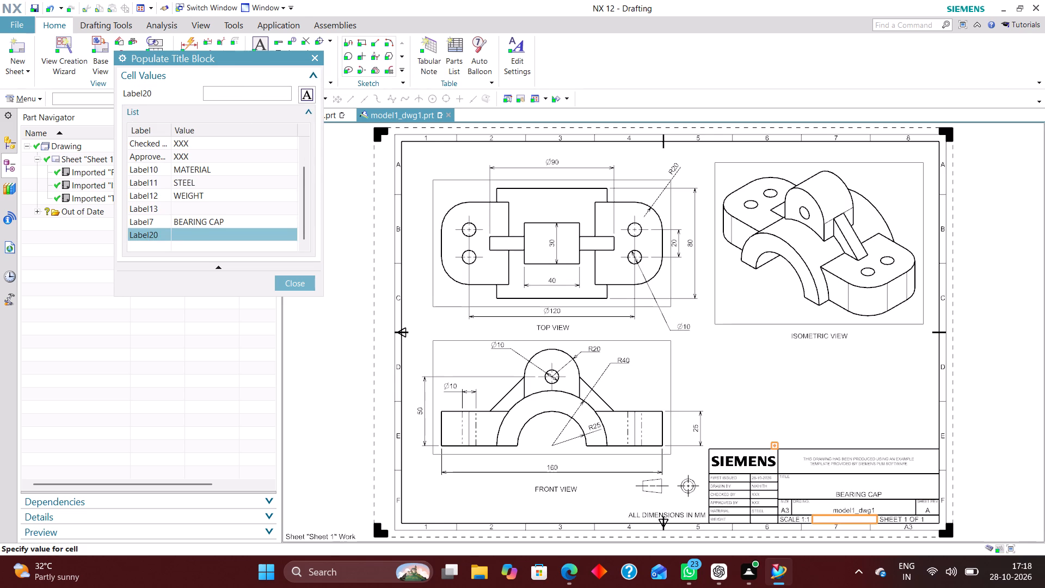
{"action": "type", "text": "XXX"}
{"action": "key", "text": "Return"}
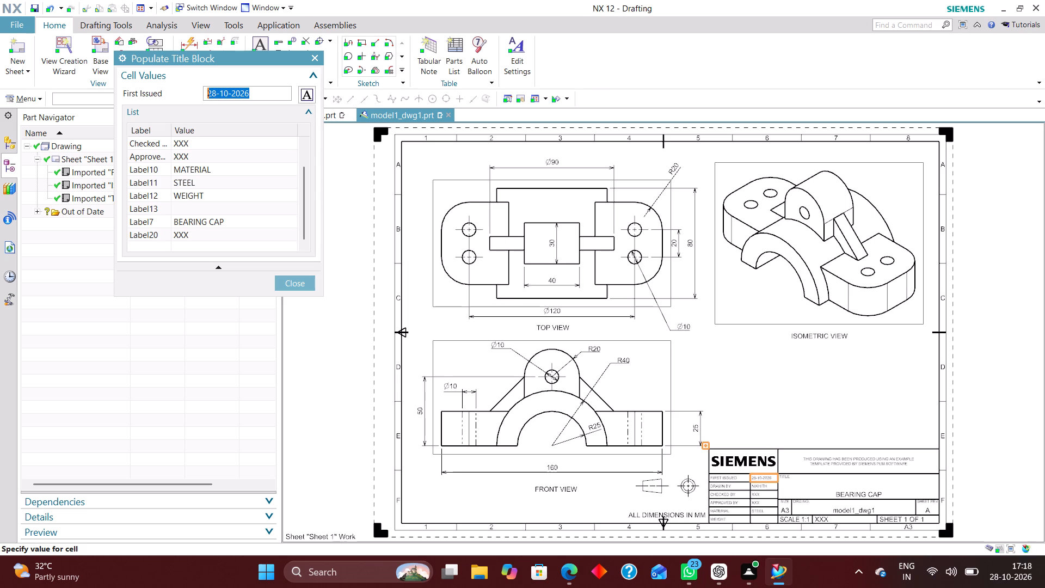
{"action": "left_click", "coordinate": [203, 207]}
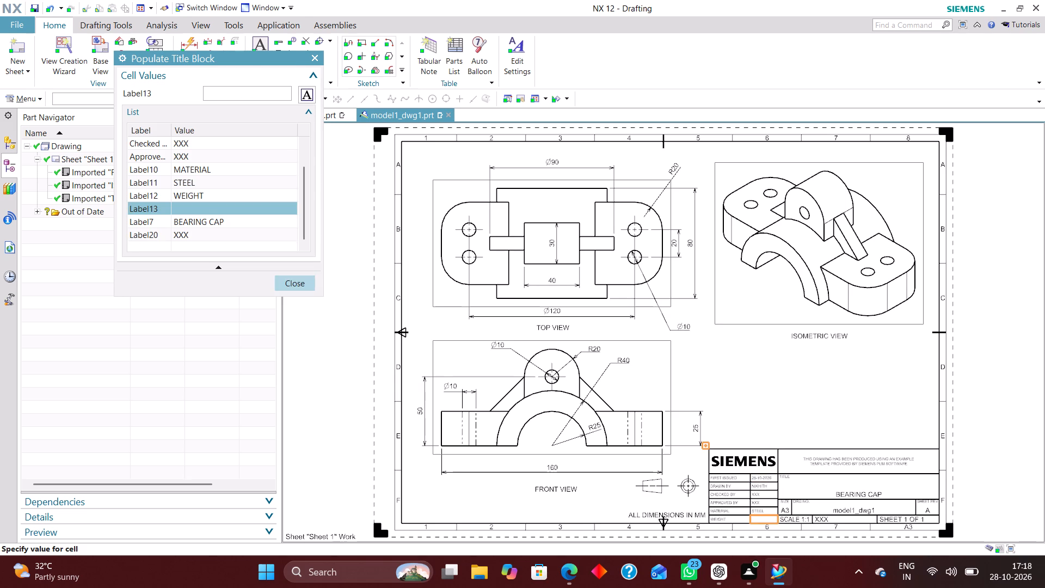
{"action": "left_click", "coordinate": [296, 282]}
Switch to the model1 part and update its weight data in the displayed part properties.
{"action": "left_click", "coordinate": [323, 111]}
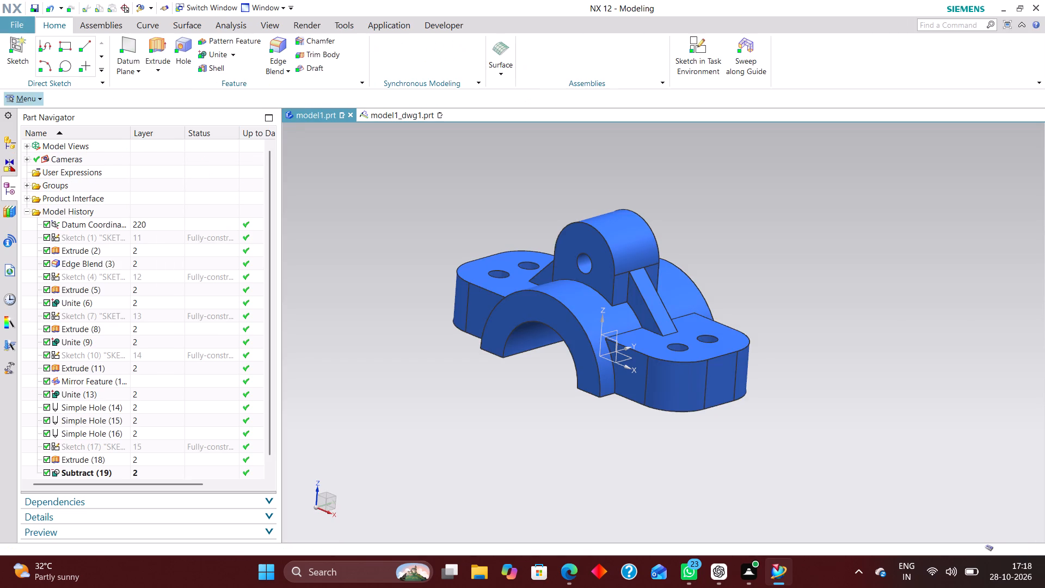
{"action": "left_click", "coordinate": [37, 99]}
{"action": "left_click", "coordinate": [39, 114]}
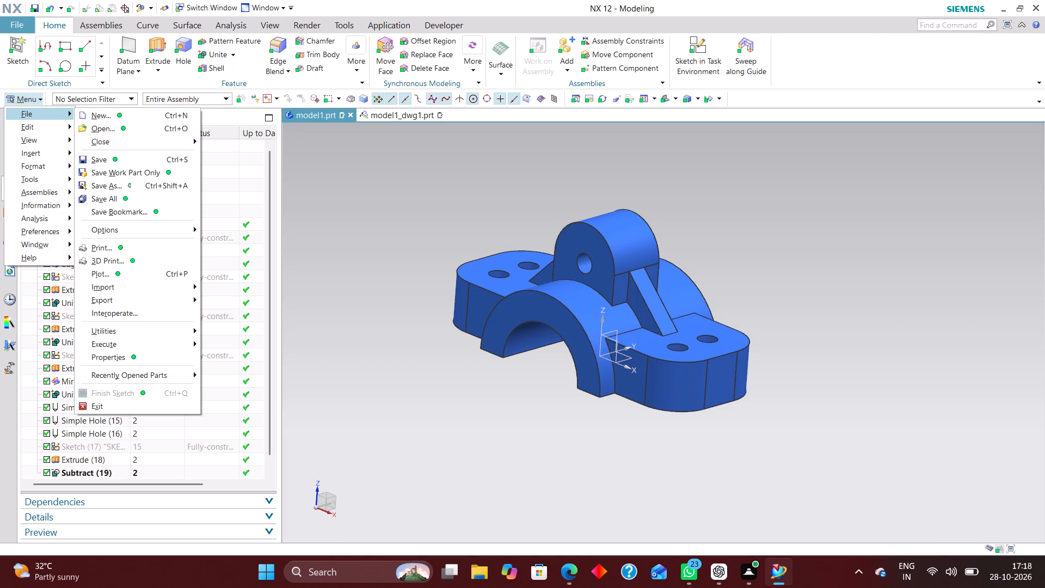
{"action": "left_click", "coordinate": [161, 353]}
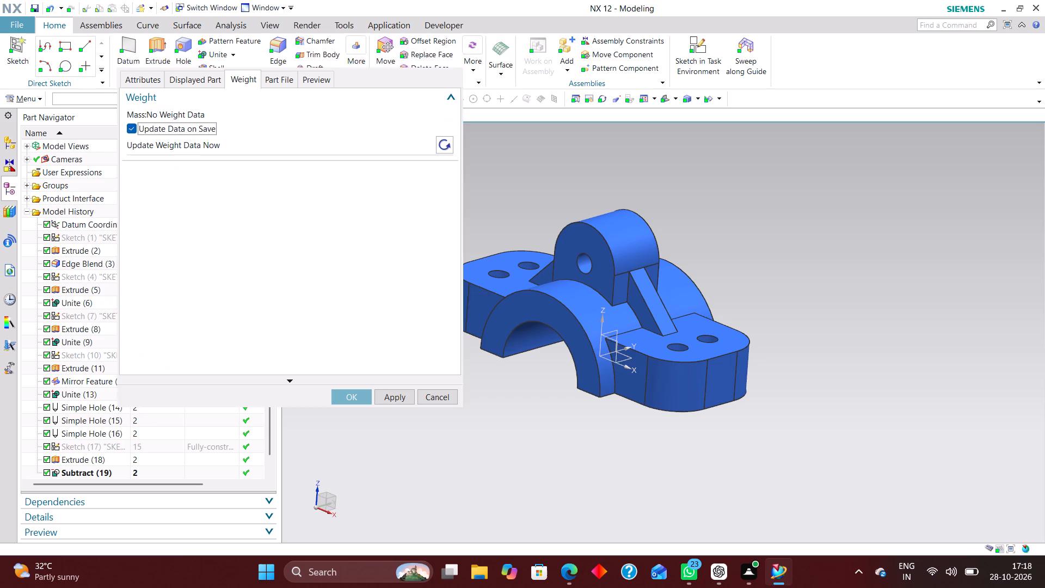
{"action": "left_click", "coordinate": [445, 145]}
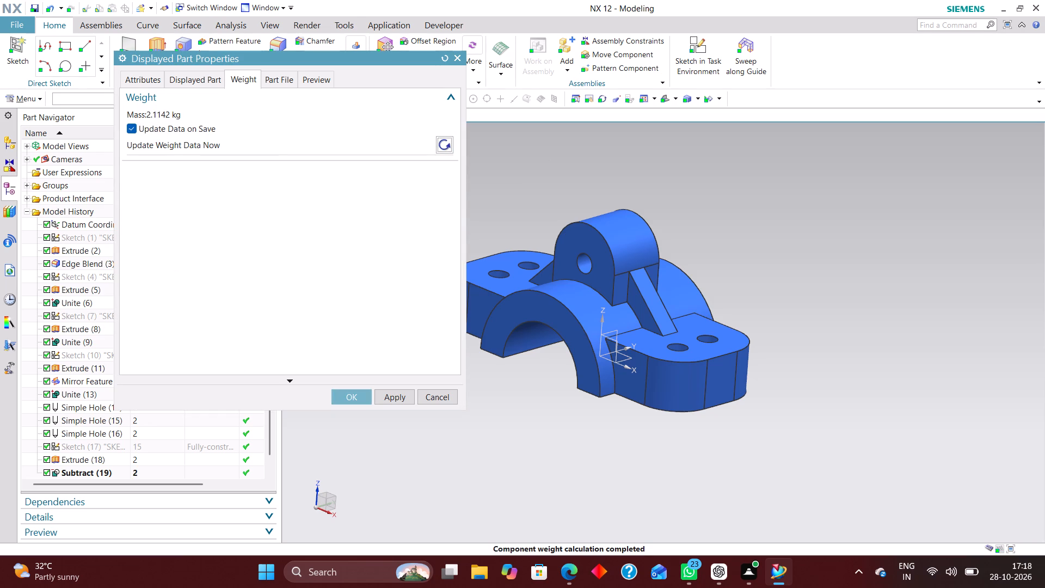
{"action": "left_click", "coordinate": [352, 400]}
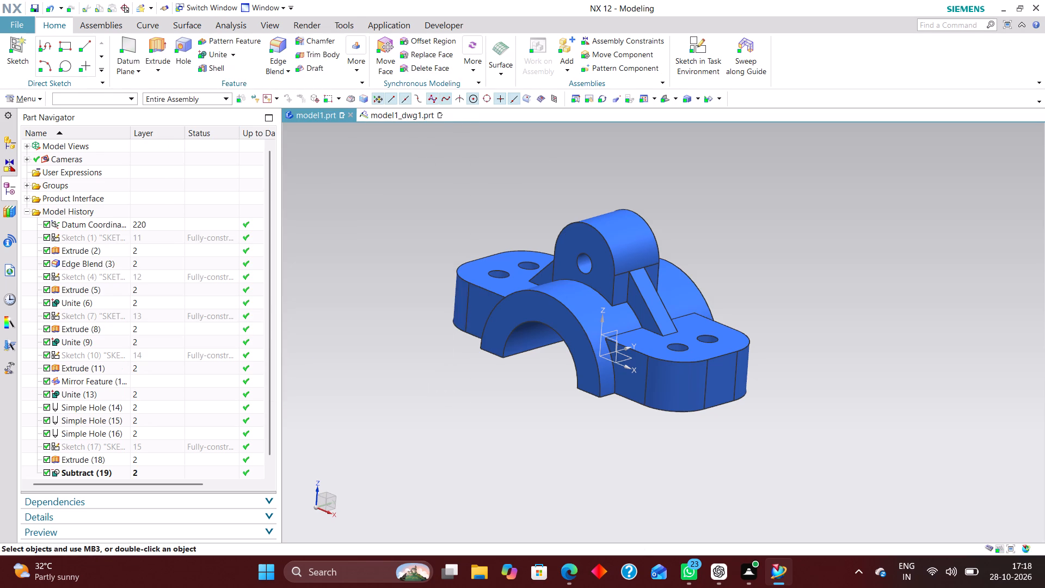
Return to the model1_dwg1 drawing and populate the title block's weight value cell (Label13) with 2.1142.
{"action": "left_click", "coordinate": [392, 113]}
{"action": "right_click", "coordinate": [708, 461]}
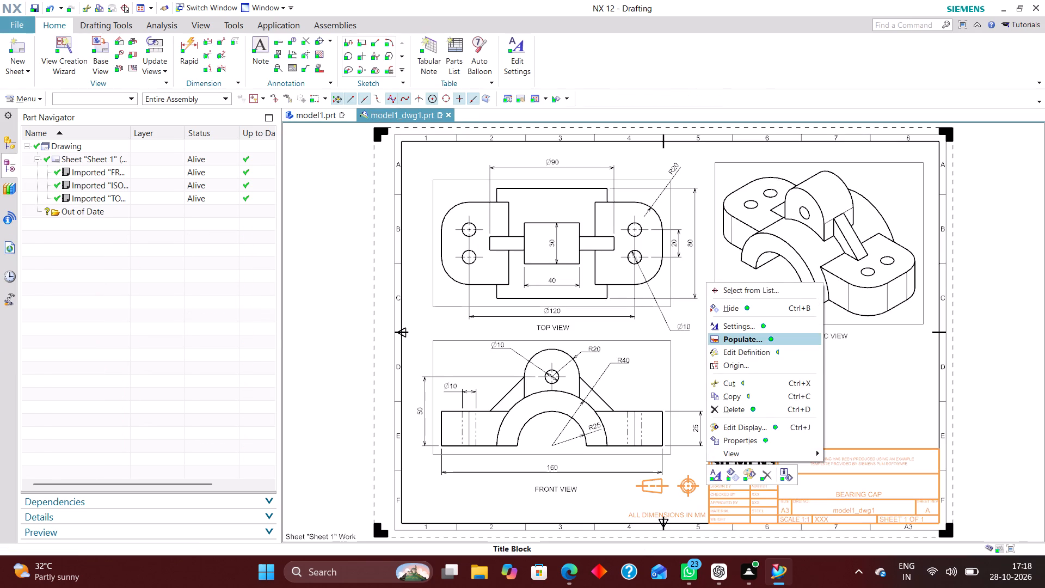
{"action": "left_click", "coordinate": [768, 341]}
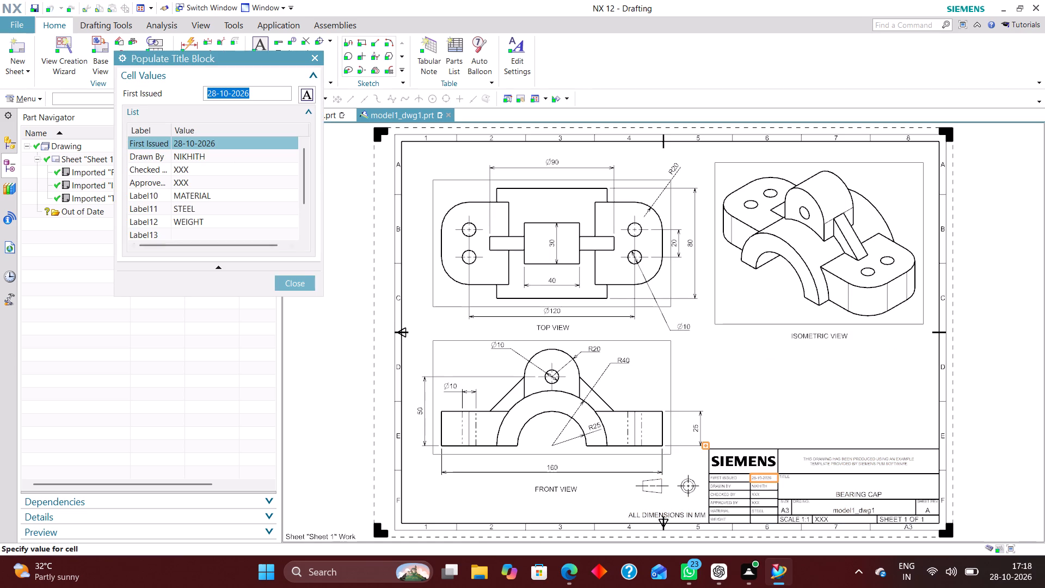
{"action": "scroll", "coordinate": [223, 209], "scroll_direction": "down", "scroll_amount": 3}
{"action": "left_click", "coordinate": [196, 193]}
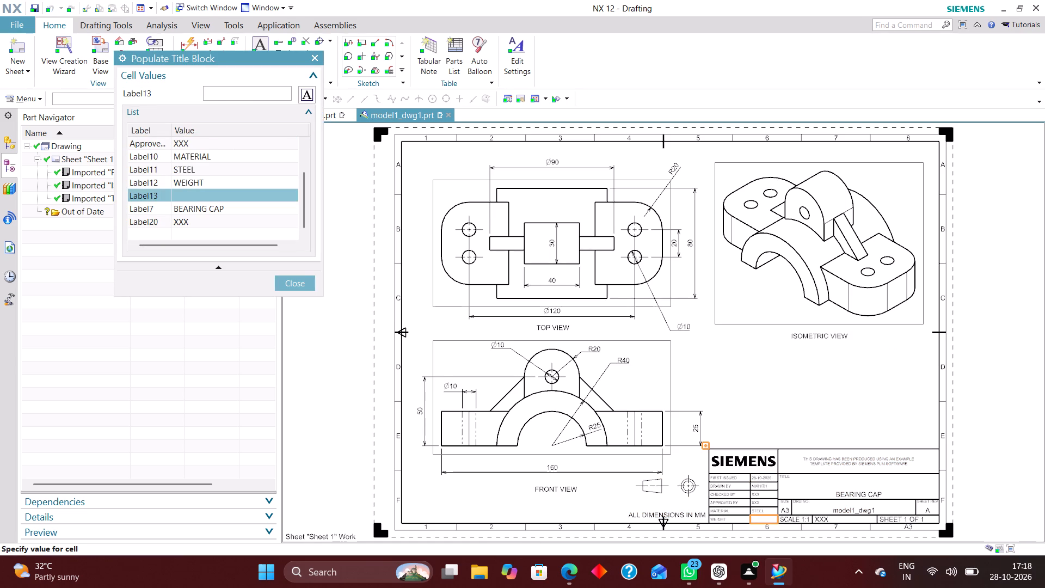
{"action": "type", "text": "2.11"}
{"action": "type", "text": "42"}
{"action": "key", "text": "Return"}
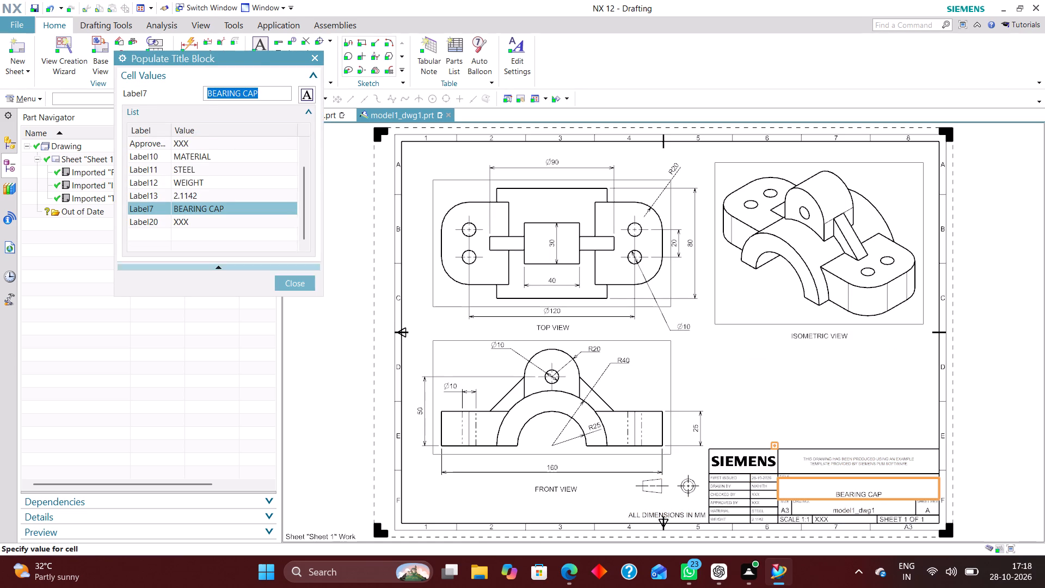
{"action": "left_click", "coordinate": [290, 280]}
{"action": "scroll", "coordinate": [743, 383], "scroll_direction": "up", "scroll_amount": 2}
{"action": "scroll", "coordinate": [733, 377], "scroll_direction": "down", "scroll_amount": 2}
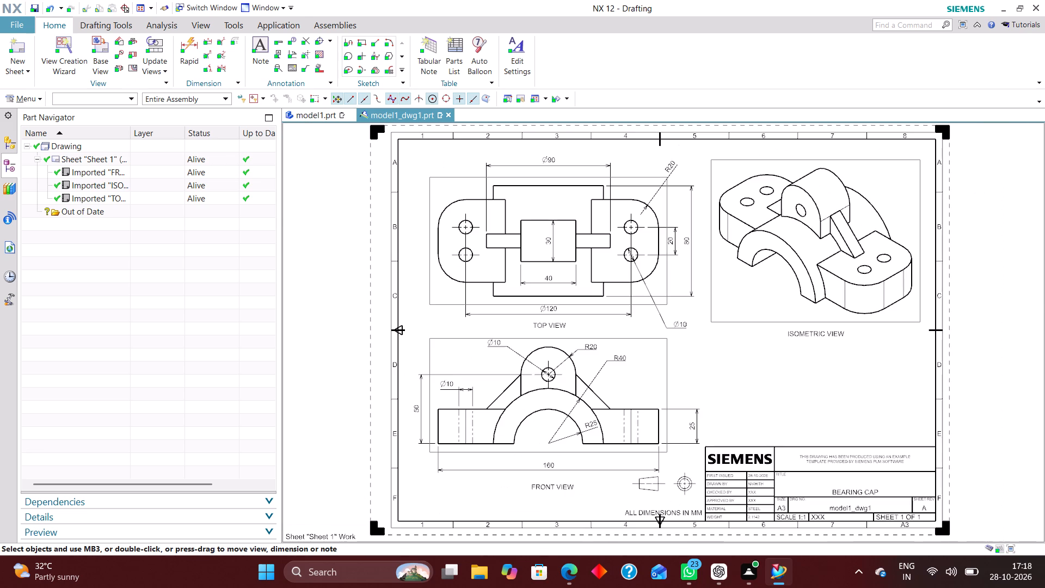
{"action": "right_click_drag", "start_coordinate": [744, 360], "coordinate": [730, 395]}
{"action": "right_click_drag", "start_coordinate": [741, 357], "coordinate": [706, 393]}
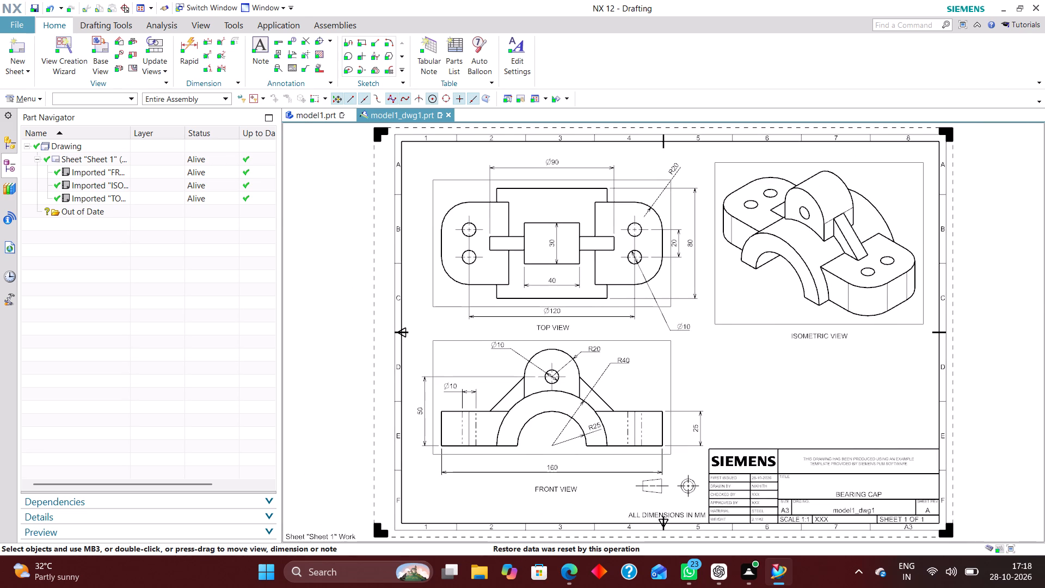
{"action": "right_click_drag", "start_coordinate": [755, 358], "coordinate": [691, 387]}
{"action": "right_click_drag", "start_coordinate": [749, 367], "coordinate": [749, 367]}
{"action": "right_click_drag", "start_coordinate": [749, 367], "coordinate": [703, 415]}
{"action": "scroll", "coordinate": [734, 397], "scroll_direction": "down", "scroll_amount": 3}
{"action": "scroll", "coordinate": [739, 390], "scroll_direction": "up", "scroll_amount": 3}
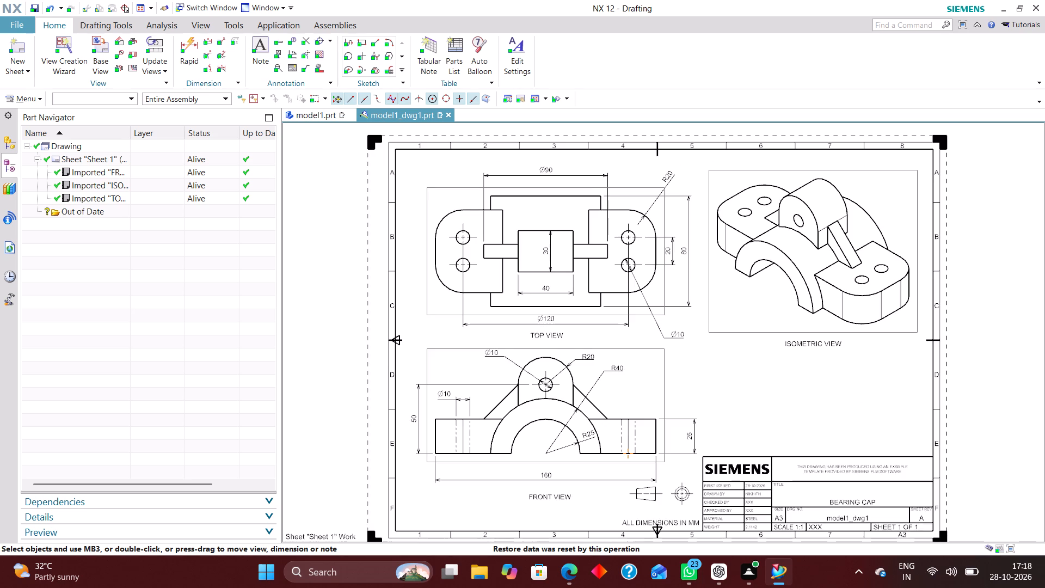
Make only layers 2, 223, 224, 225, 226 and 256 visible in the ISOMETRIC VIEW, hiding all its other layers.
{"action": "left_click", "coordinate": [40, 99]}
{"action": "left_click", "coordinate": [50, 166]}
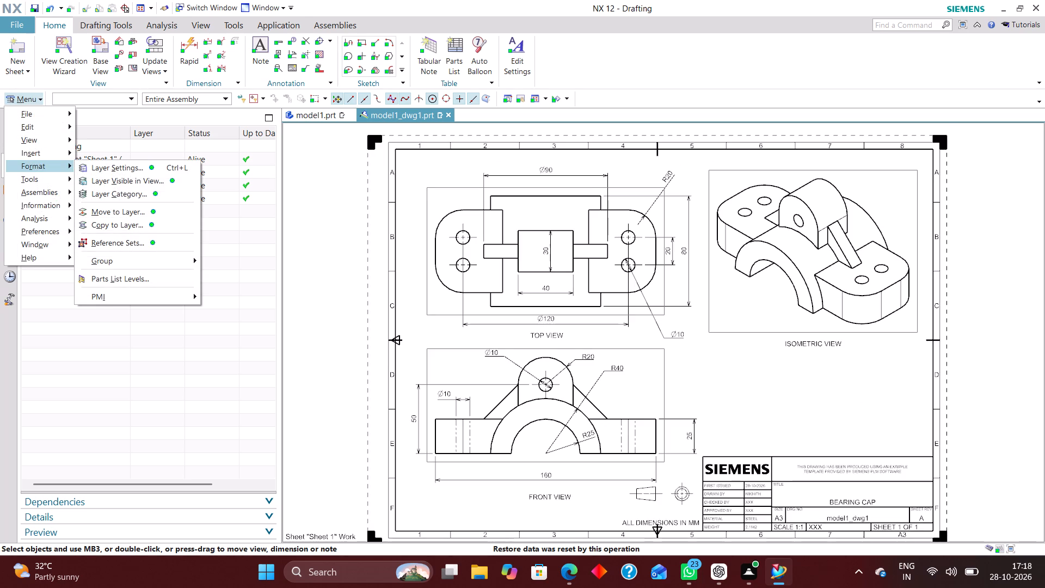
{"action": "left_click", "coordinate": [124, 184]}
{"action": "left_click", "coordinate": [165, 84]}
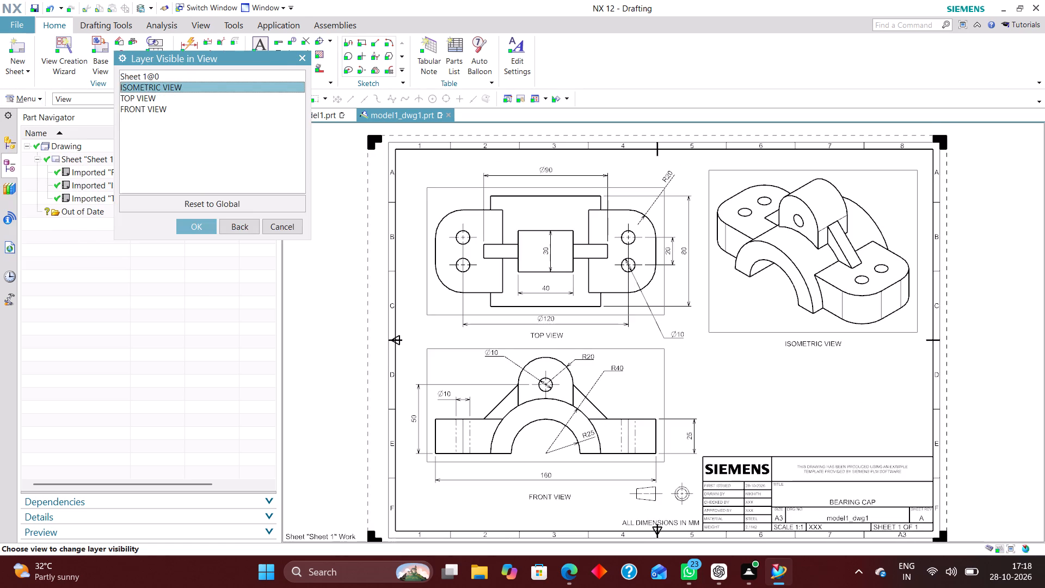
{"action": "left_click", "coordinate": [188, 223]}
{"action": "left_click", "coordinate": [126, 137]}
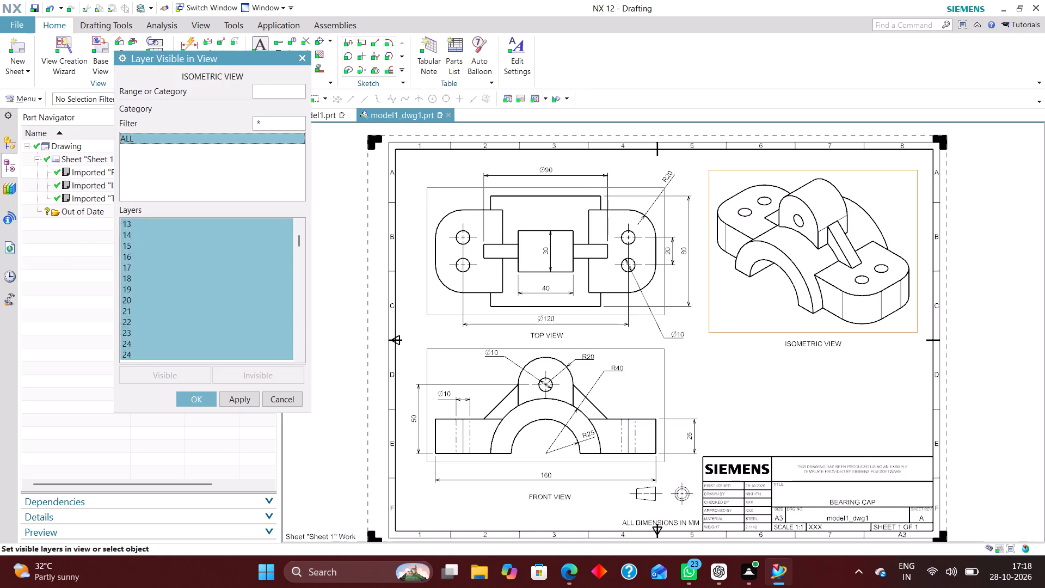
{"action": "left_click", "coordinate": [278, 372]}
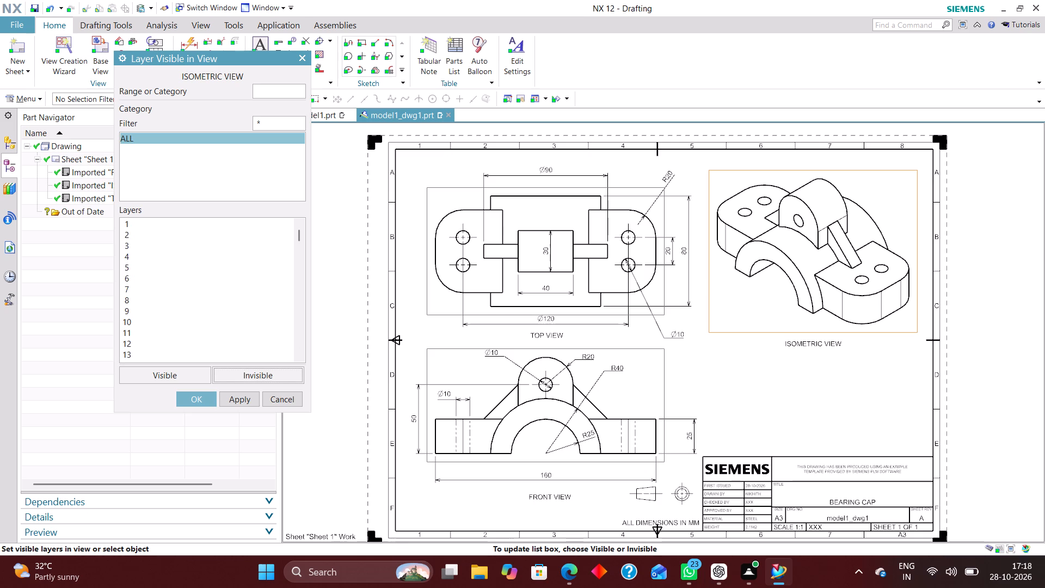
{"action": "left_click", "coordinate": [278, 93]}
{"action": "key", "text": "2"}
{"action": "key", "text": "Return"}
{"action": "type", "text": "223"}
{"action": "key", "text": "Return"}
{"action": "type", "text": "221"}
{"action": "key", "text": "BackSpace"}
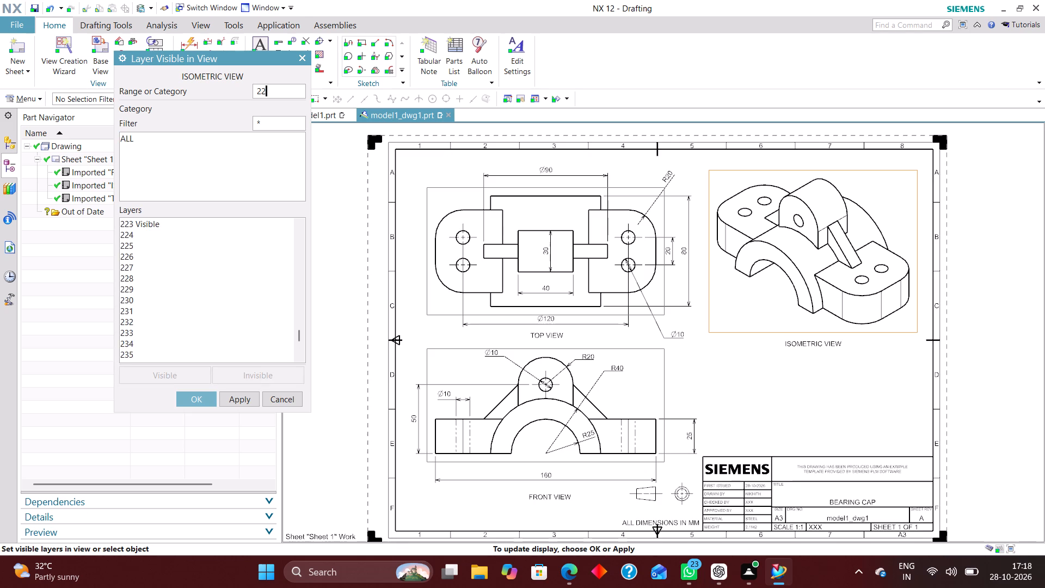
{"action": "key", "text": "4"}
{"action": "key", "text": "Return"}
{"action": "type", "text": "225"}
{"action": "key", "text": "Return"}
{"action": "type", "text": "226"}
{"action": "key", "text": "Return"}
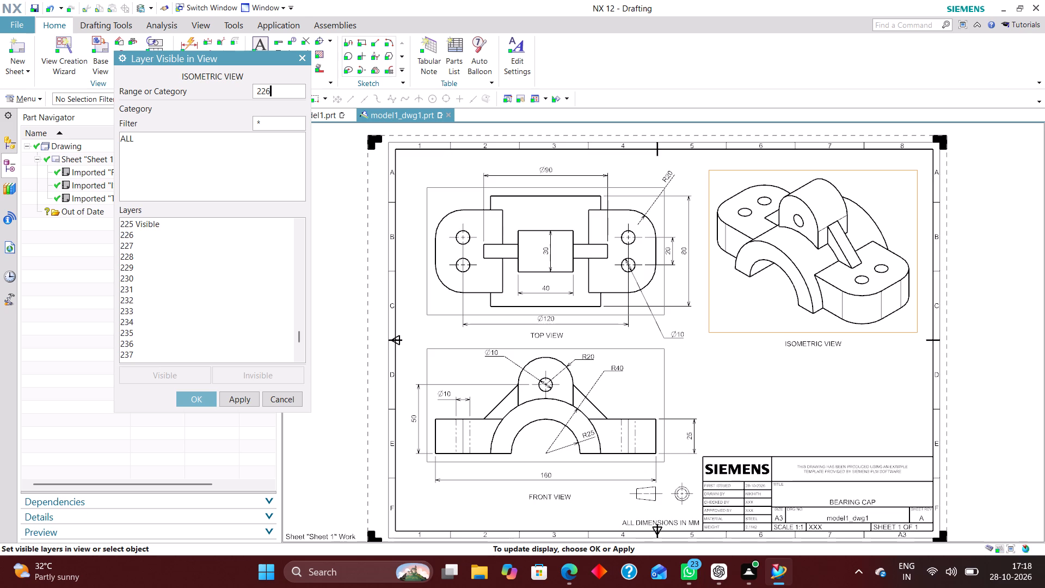
{"action": "type", "text": "256"}
{"action": "key", "text": "Return"}
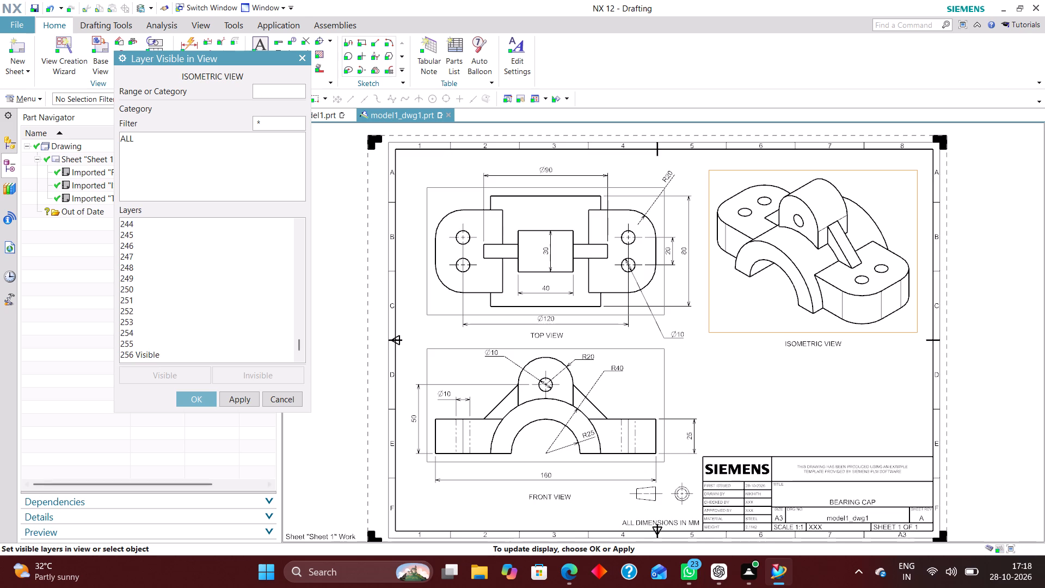
{"action": "left_click", "coordinate": [205, 400]}
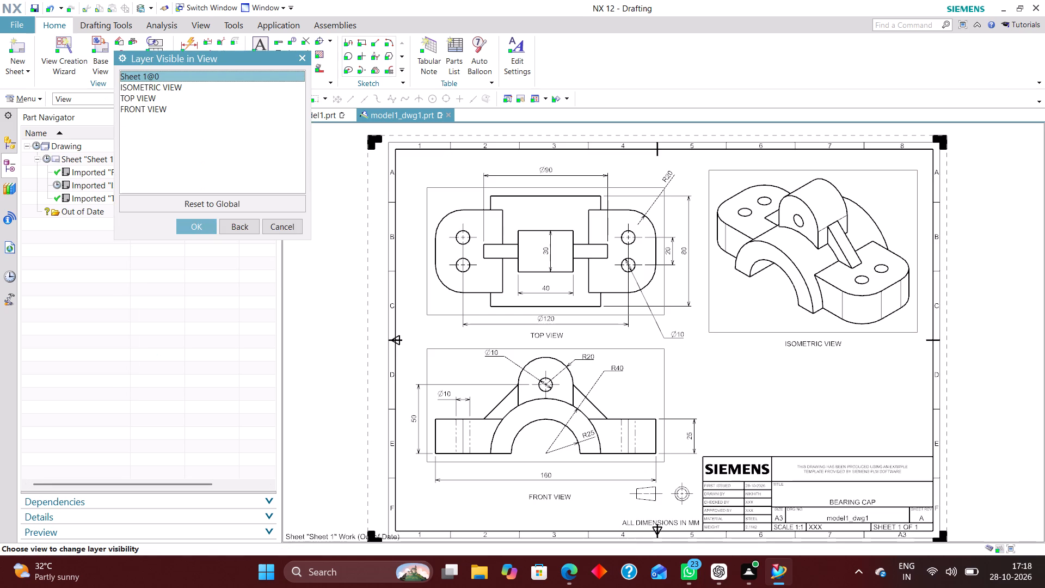
Make only layers 2, 223, 224, 225, 226 and 256 visible in the TOP VIEW, hiding all its other layers.
{"action": "left_click", "coordinate": [161, 94]}
{"action": "left_click", "coordinate": [204, 227]}
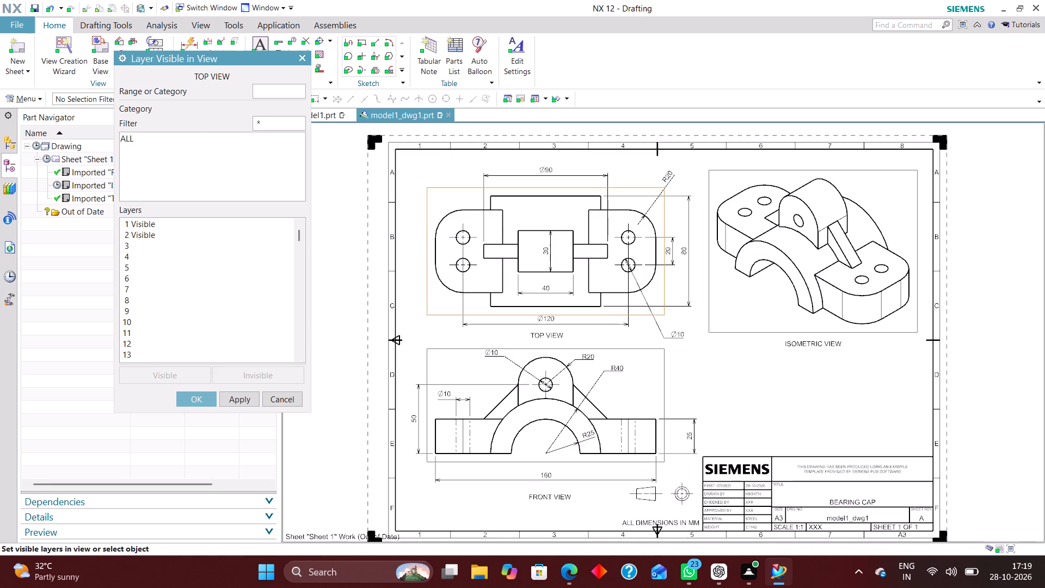
{"action": "left_click", "coordinate": [128, 138]}
{"action": "left_click", "coordinate": [287, 371]}
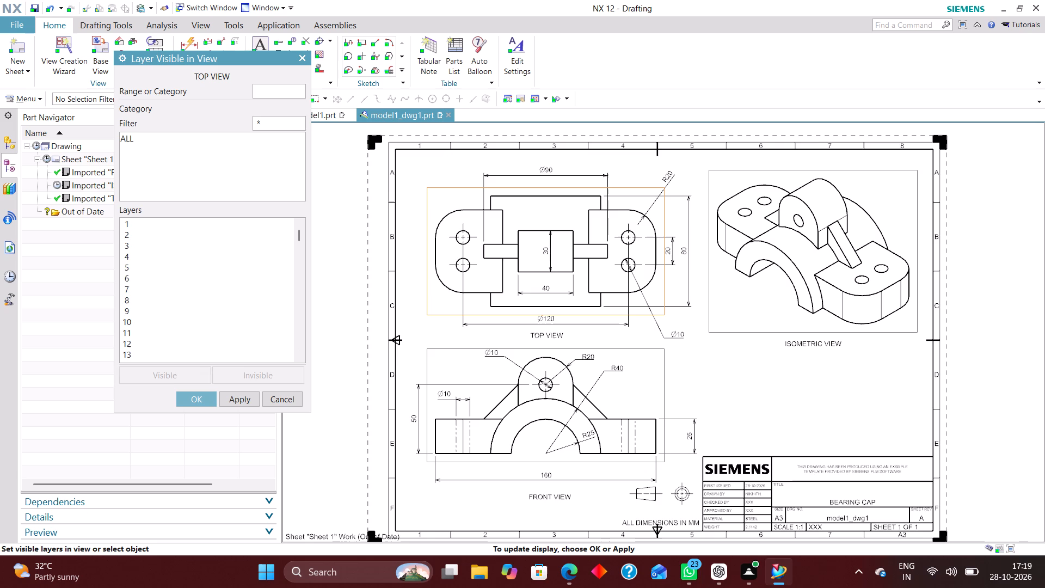
{"action": "left_click", "coordinate": [281, 91]}
{"action": "key", "text": "2"}
{"action": "key", "text": "Return"}
{"action": "type", "text": "223"}
{"action": "key", "text": "Return"}
{"action": "type", "text": "224"}
{"action": "key", "text": "Return"}
{"action": "type", "text": "225"}
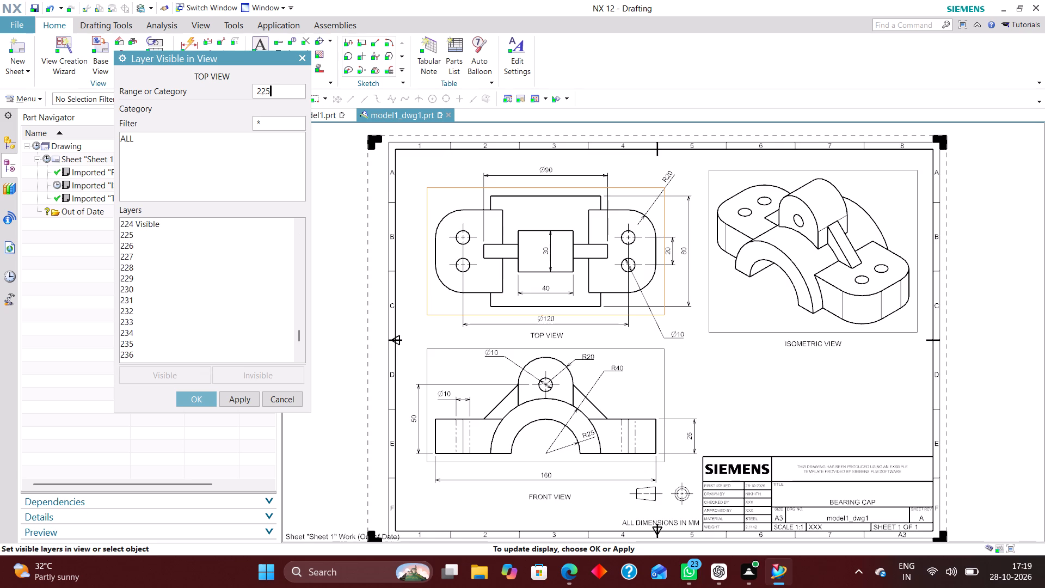
{"action": "key", "text": "Return"}
{"action": "type", "text": "226"}
{"action": "key", "text": "Return"}
{"action": "type", "text": "256"}
{"action": "key", "text": "Return"}
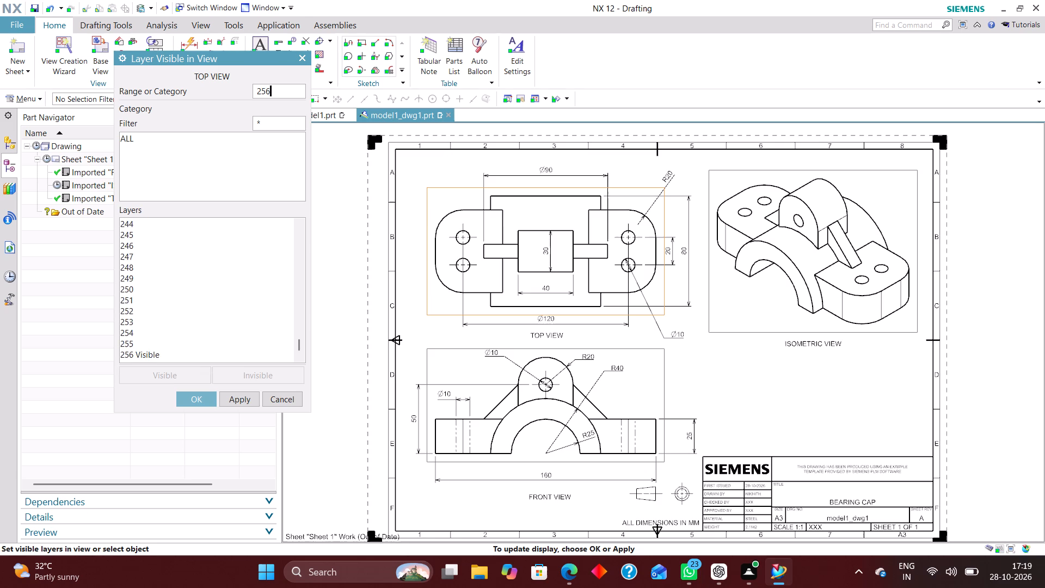
{"action": "left_click", "coordinate": [199, 395]}
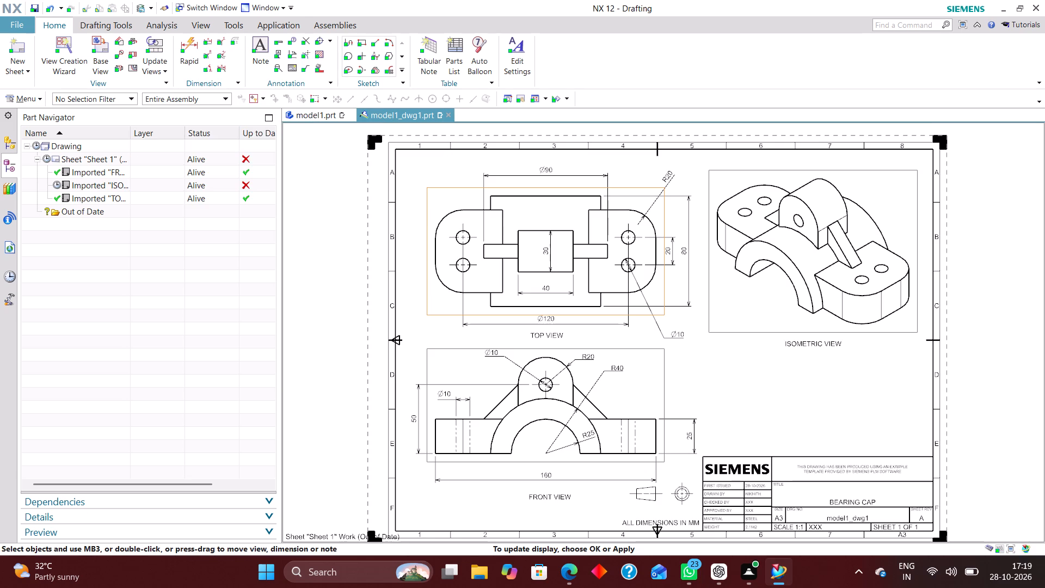
Make only layers 2, 223, 224, 225, 226 and 256 visible in the FRONT VIEW and finish the layer visibility settings.
{"action": "left_click", "coordinate": [144, 110]}
{"action": "left_click", "coordinate": [195, 226]}
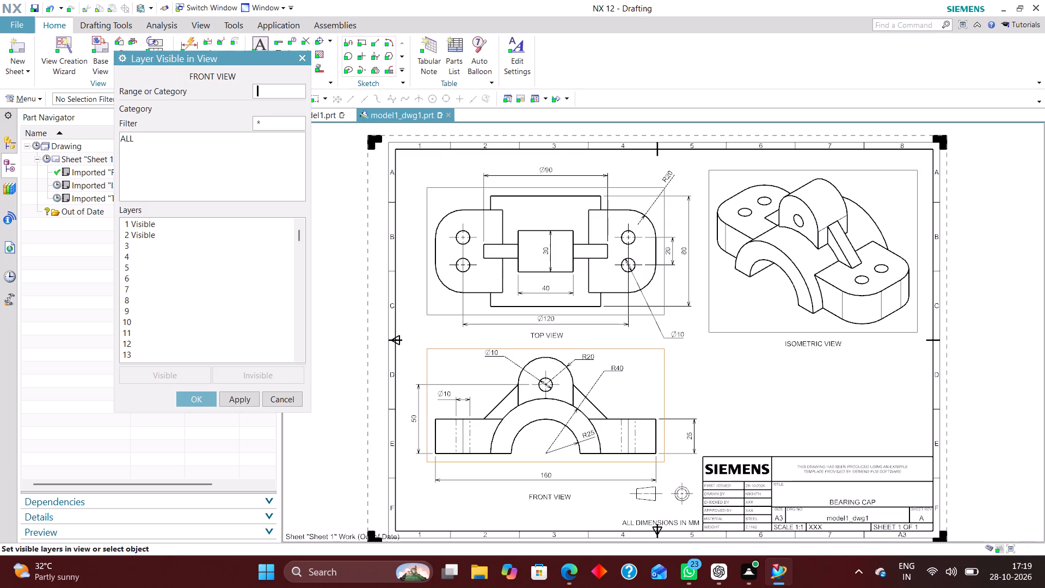
{"action": "left_click", "coordinate": [122, 138]}
{"action": "left_click", "coordinate": [294, 370]}
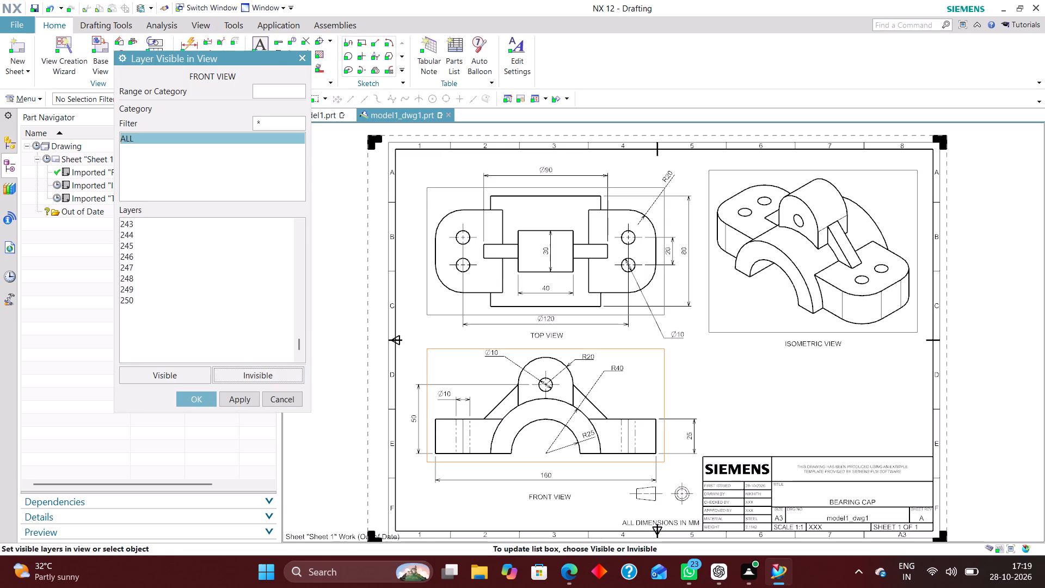
{"action": "left_click", "coordinate": [279, 93]}
{"action": "key", "text": "2"}
{"action": "key", "text": "Return"}
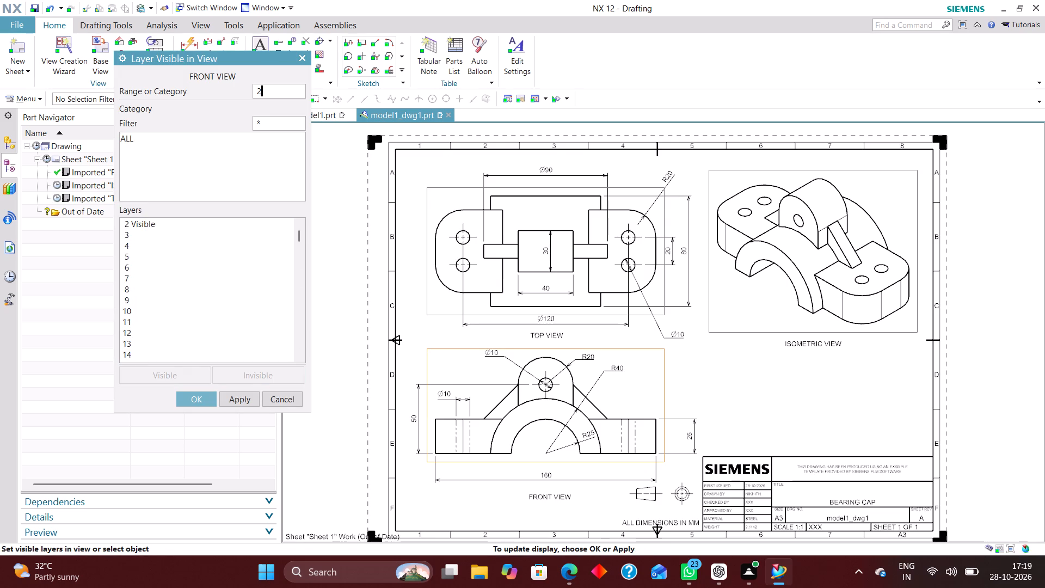
{"action": "type", "text": "223"}
{"action": "key", "text": "Return"}
{"action": "type", "text": "22"}
{"action": "key", "text": "4"}
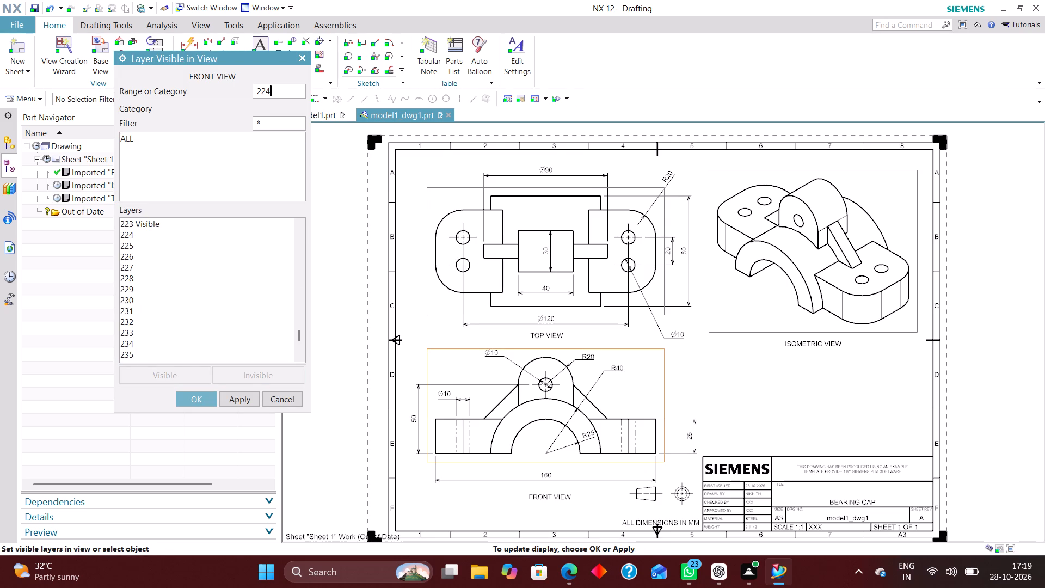
{"action": "key", "text": "Return"}
{"action": "type", "text": "225"}
{"action": "key", "text": "Return"}
{"action": "type", "text": "226"}
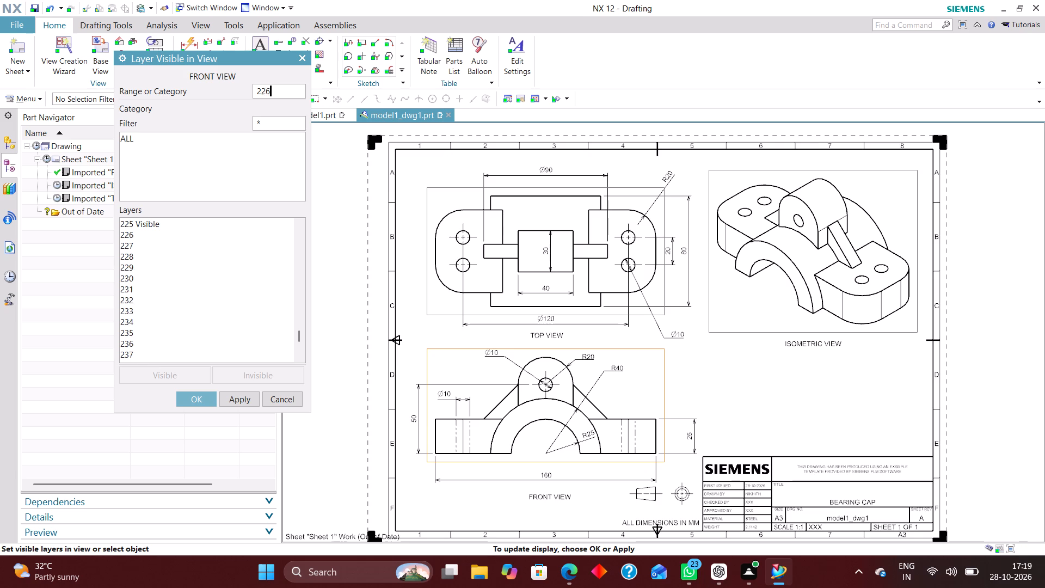
{"action": "key", "text": "Return"}
{"action": "type", "text": "256"}
{"action": "key", "text": "Return"}
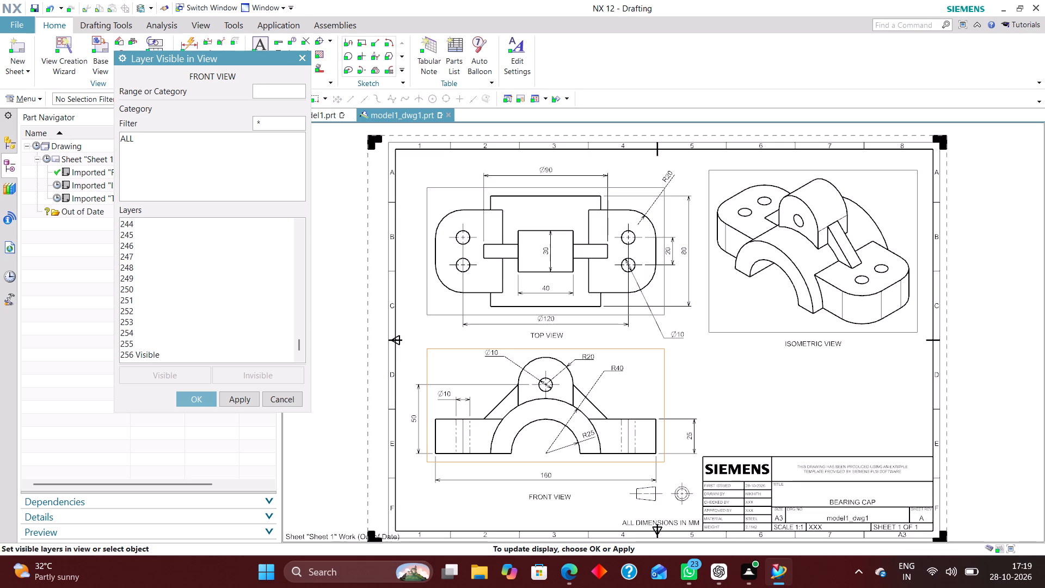
{"action": "left_click", "coordinate": [190, 403]}
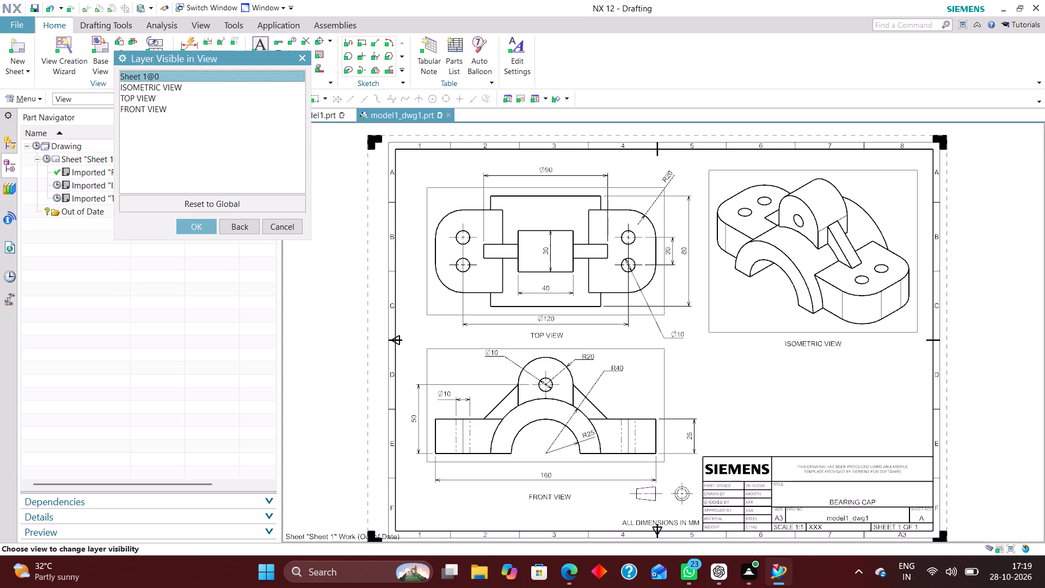
{"action": "left_click", "coordinate": [291, 229]}
{"action": "left_click", "coordinate": [35, 143]}
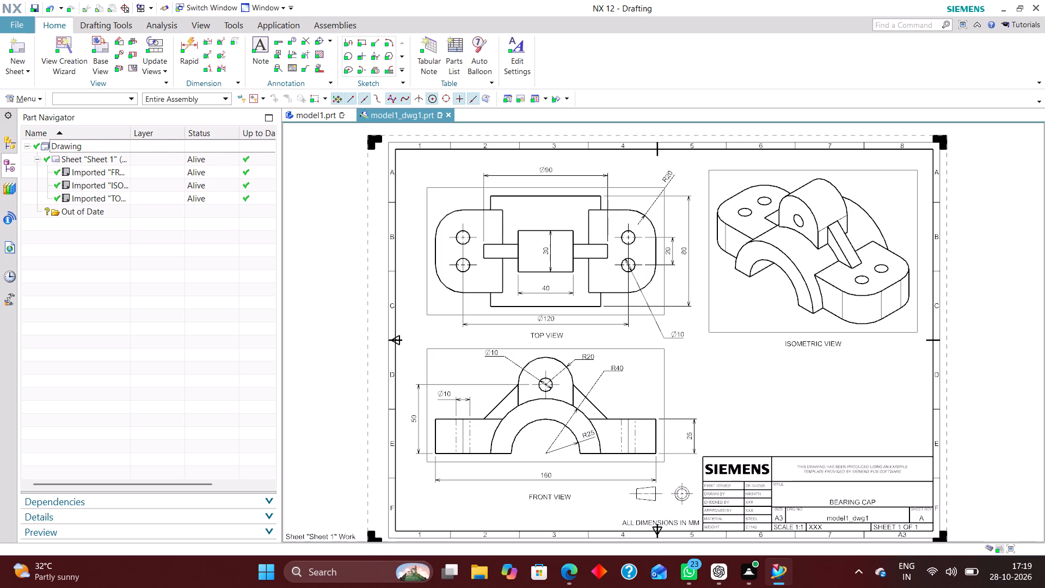
Filter the selection to dimensions and move all dimensions on the sheet to layer 223.
{"action": "left_click", "coordinate": [118, 99]}
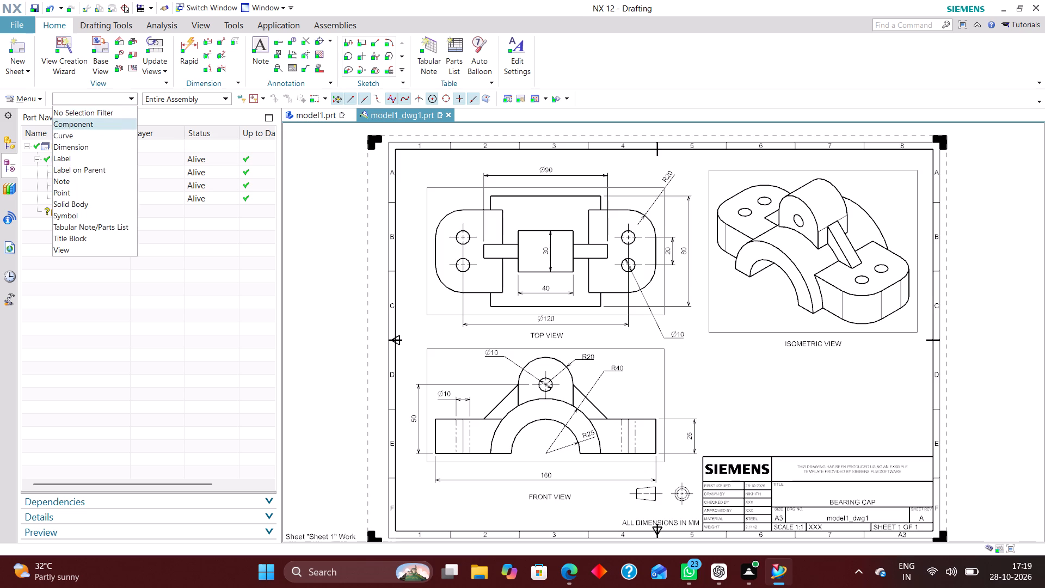
{"action": "left_click", "coordinate": [95, 147]}
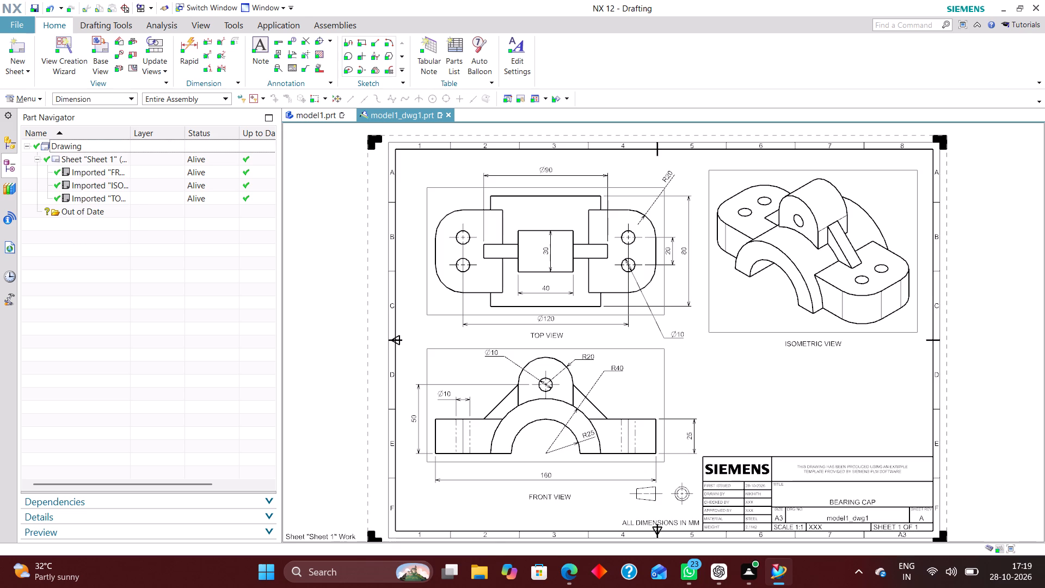
{"action": "key", "text": "ctrl+a"}
{"action": "key", "text": "ctrl+j"}
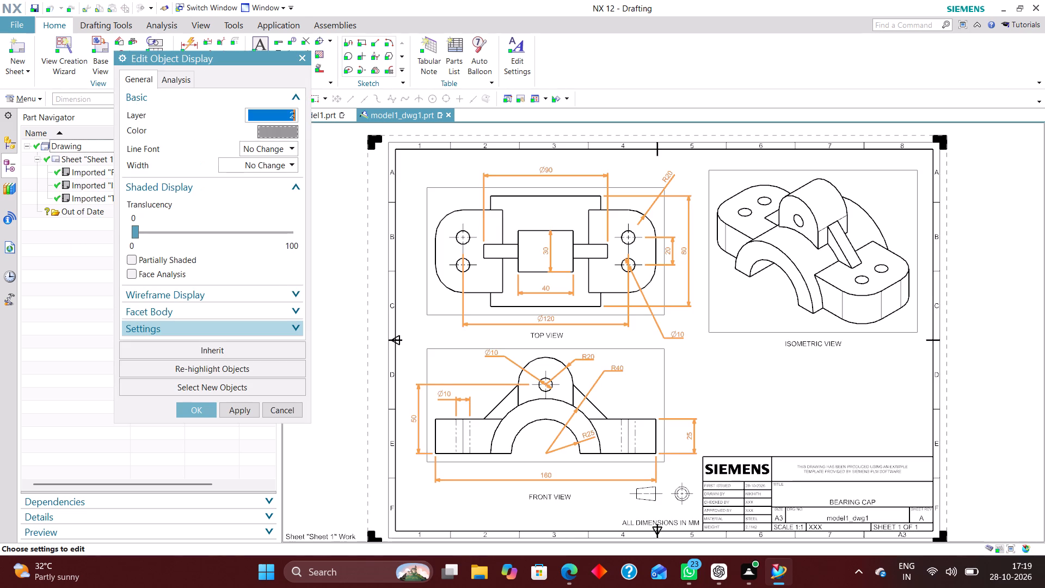
{"action": "type", "text": "223"}
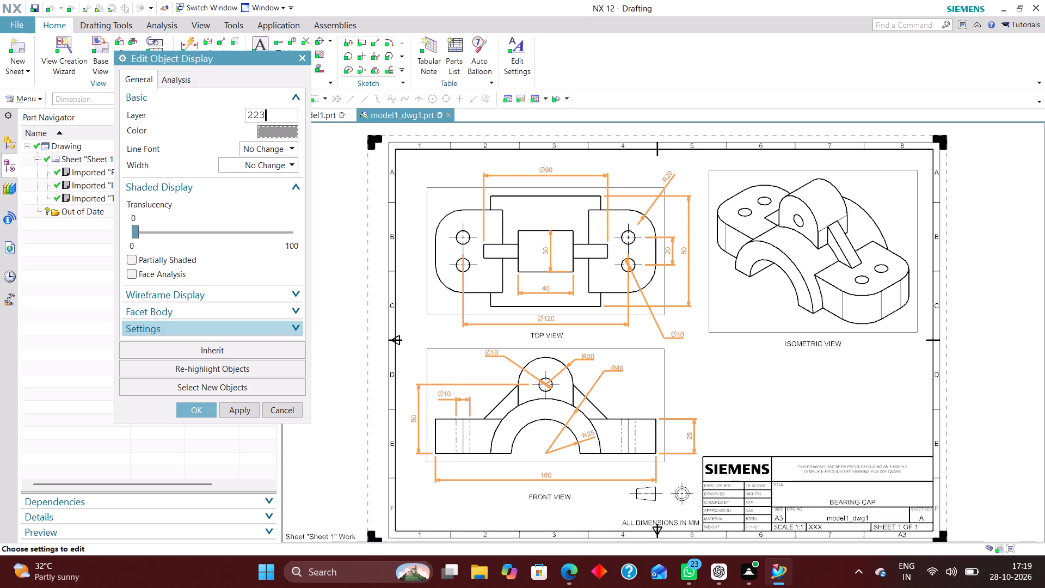
{"action": "key", "text": "Return"}
{"action": "key", "text": "Return"}
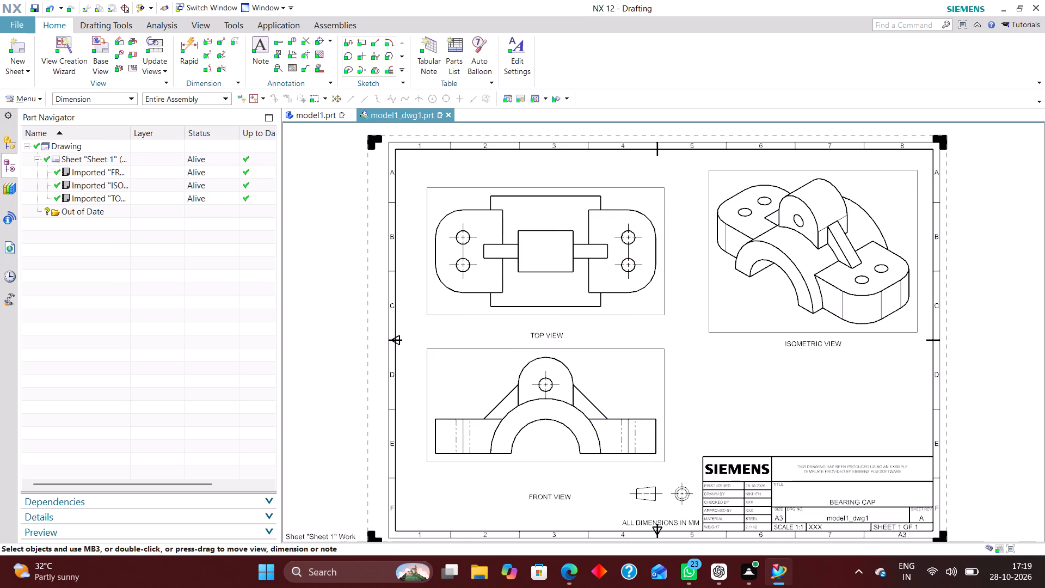
Filter the selection to notes and move all notes, including the view names, to layer 224.
{"action": "left_click", "coordinate": [99, 102]}
{"action": "left_click", "coordinate": [85, 185]}
{"action": "key", "text": "ctrl+a"}
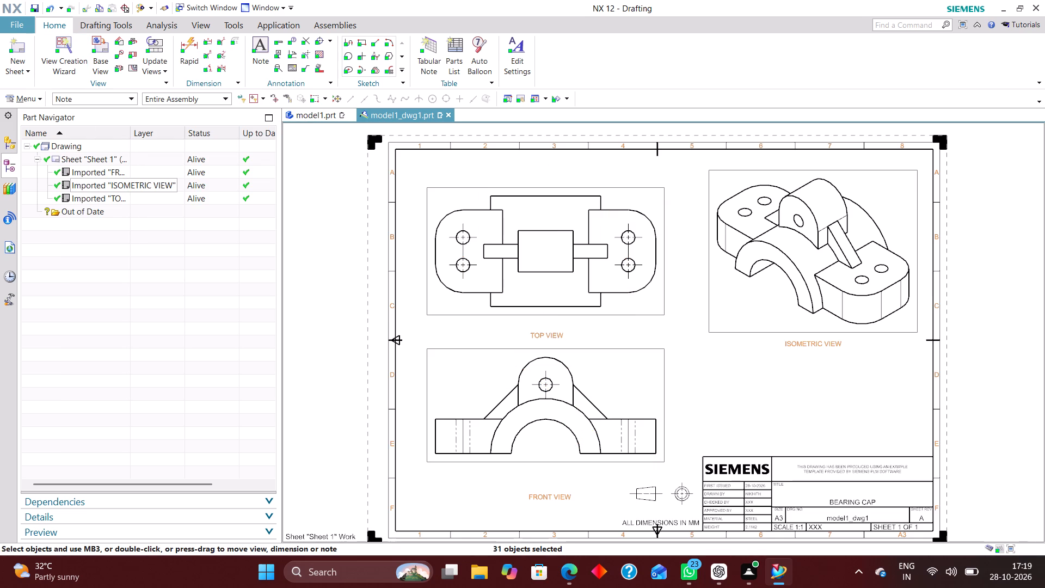
{"action": "key", "text": "ctrl+j"}
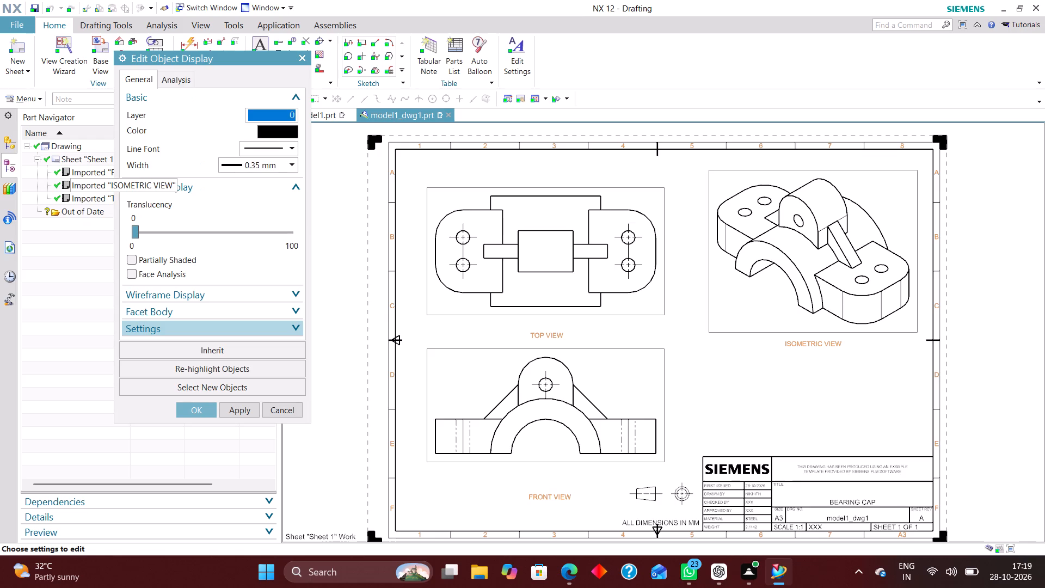
{"action": "type", "text": "221"}
{"action": "key", "text": "BackSpace"}
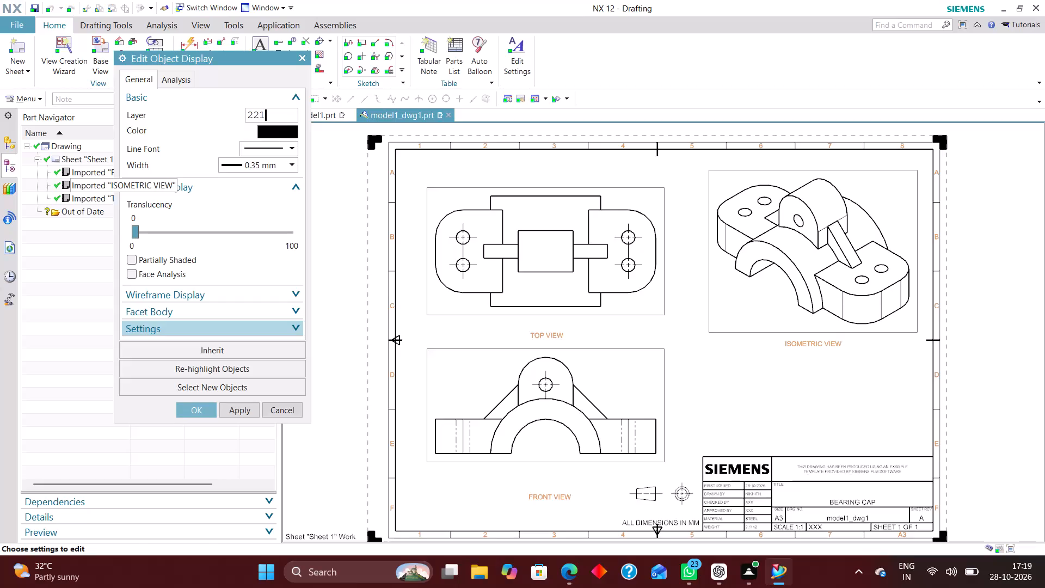
{"action": "key", "text": "4"}
{"action": "key", "text": "Return"}
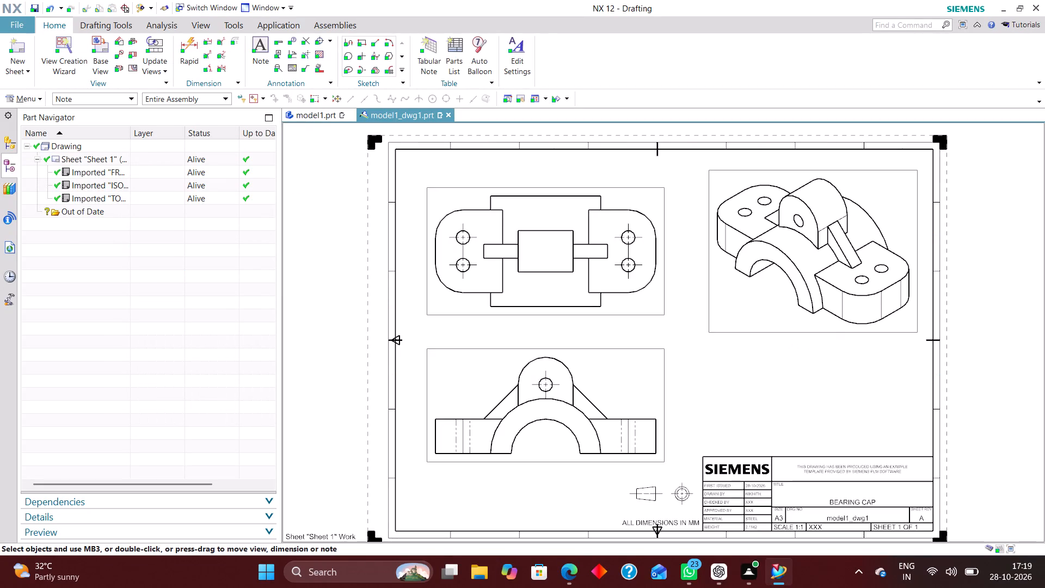
Filter the selection to symbols and move all symbols on the sheet, including the centre marks, to layer 225.
{"action": "left_click", "coordinate": [108, 97]}
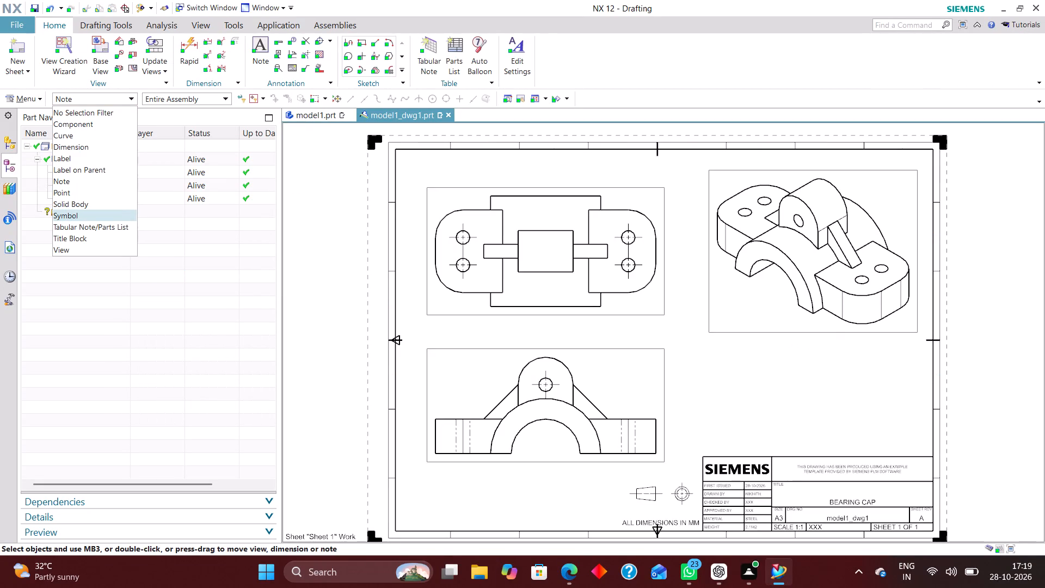
{"action": "left_click", "coordinate": [84, 216]}
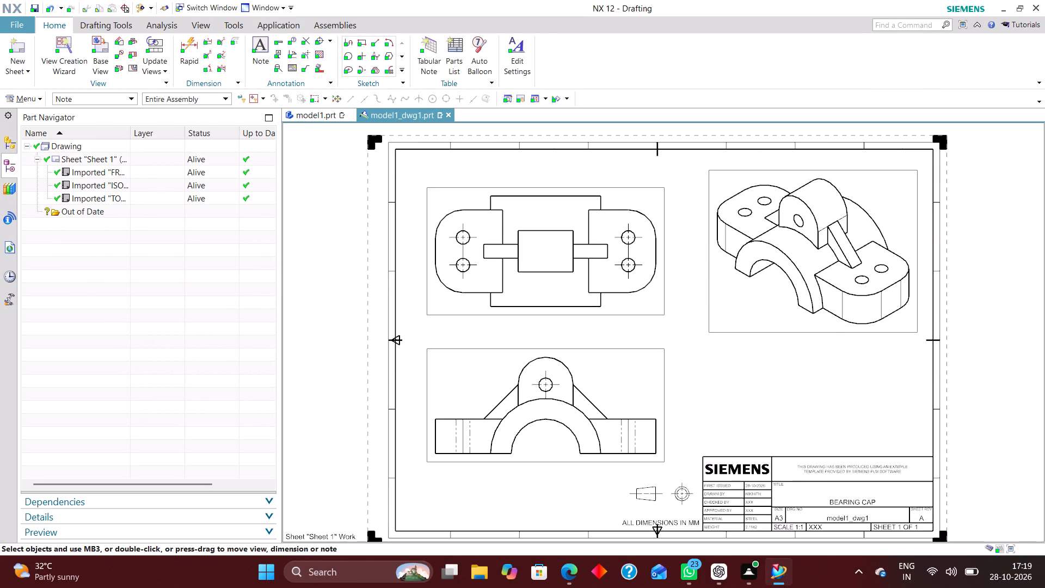
{"action": "key", "text": "ctrl+a"}
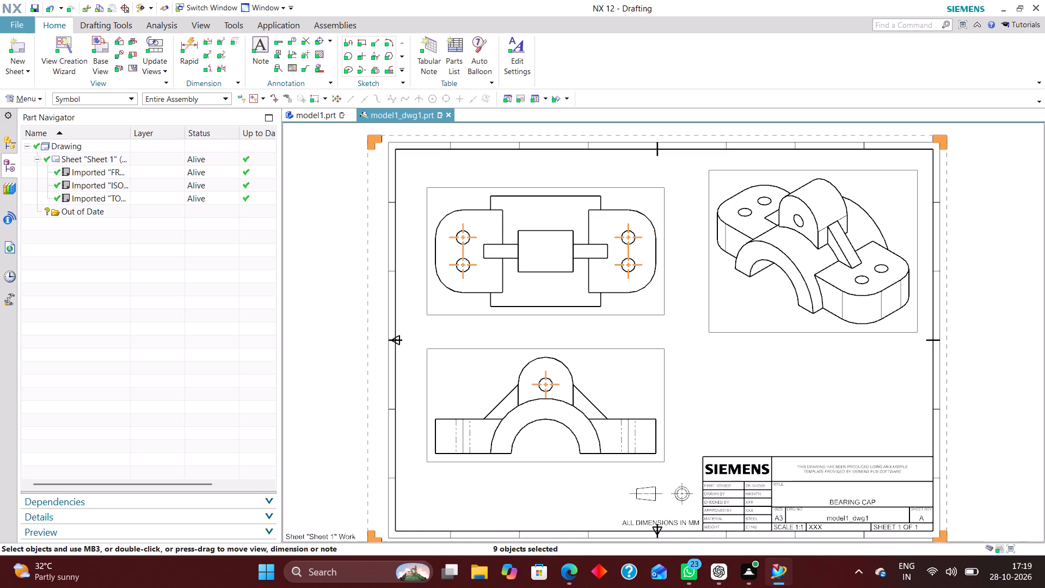
{"action": "key", "text": "ctrl+j"}
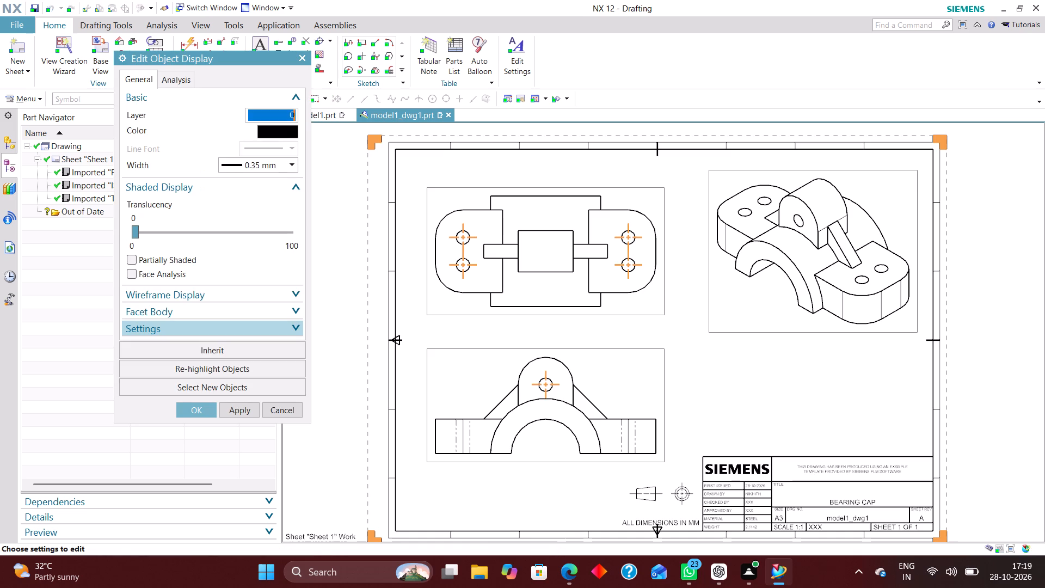
{"action": "type", "text": "225"}
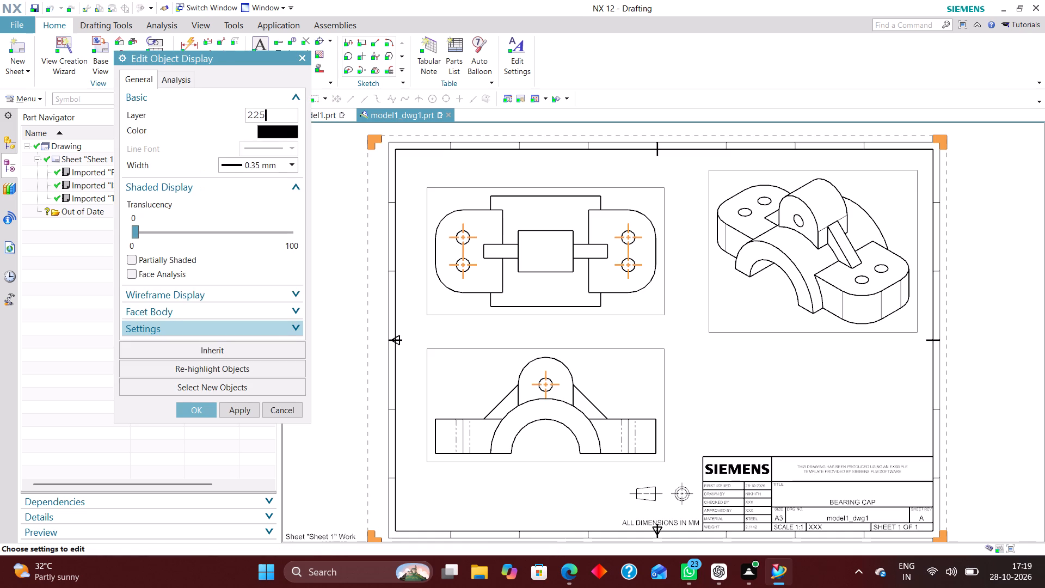
{"action": "key", "text": "Return"}
{"action": "left_click", "coordinate": [106, 95]}
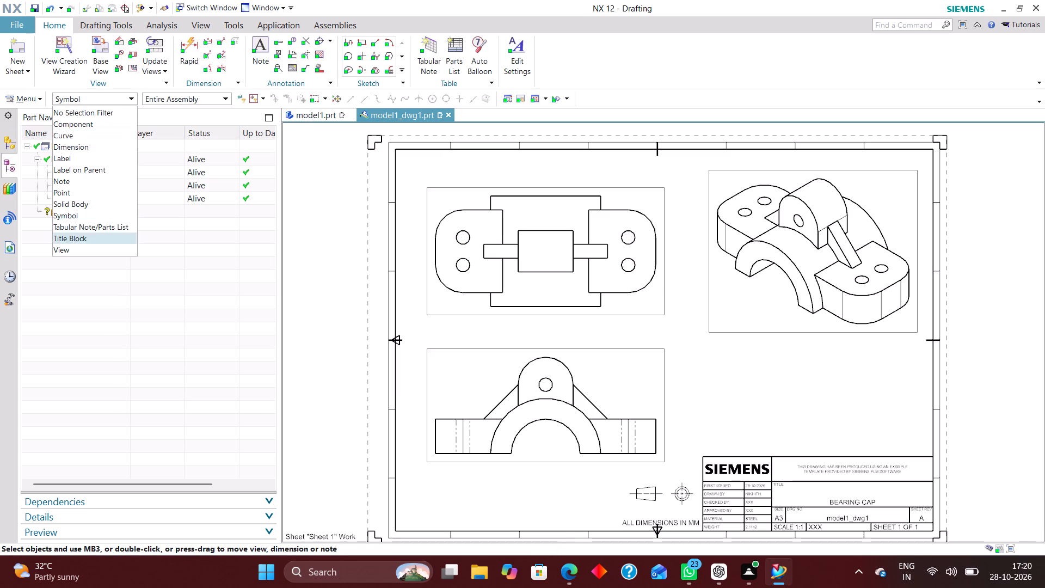
{"action": "left_click", "coordinate": [324, 231]}
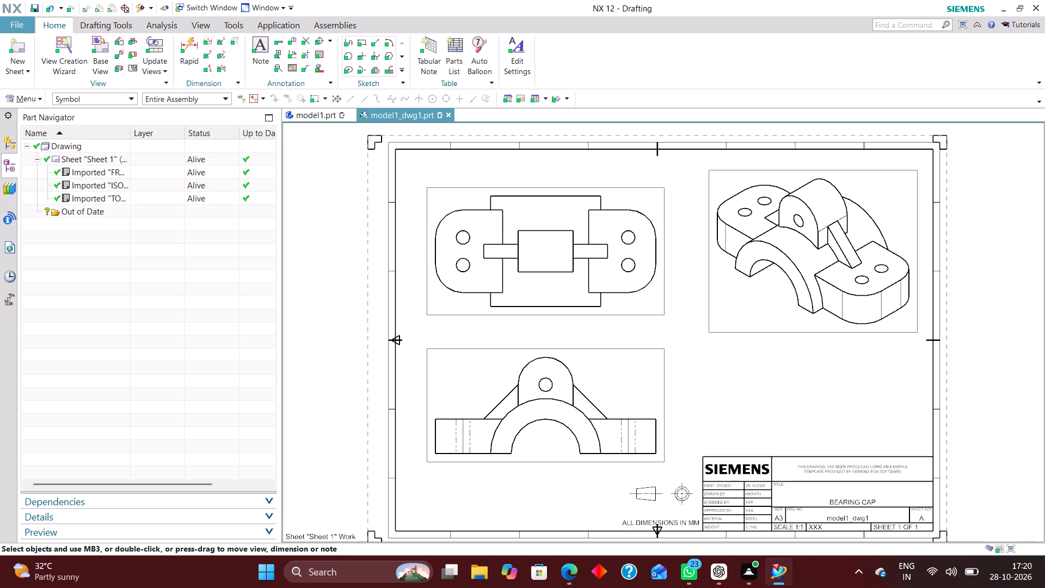
Turn on all layers containing objects in the layer settings and set all except work layer 2 to Visible Only.
{"action": "key", "text": "ctrl+l"}
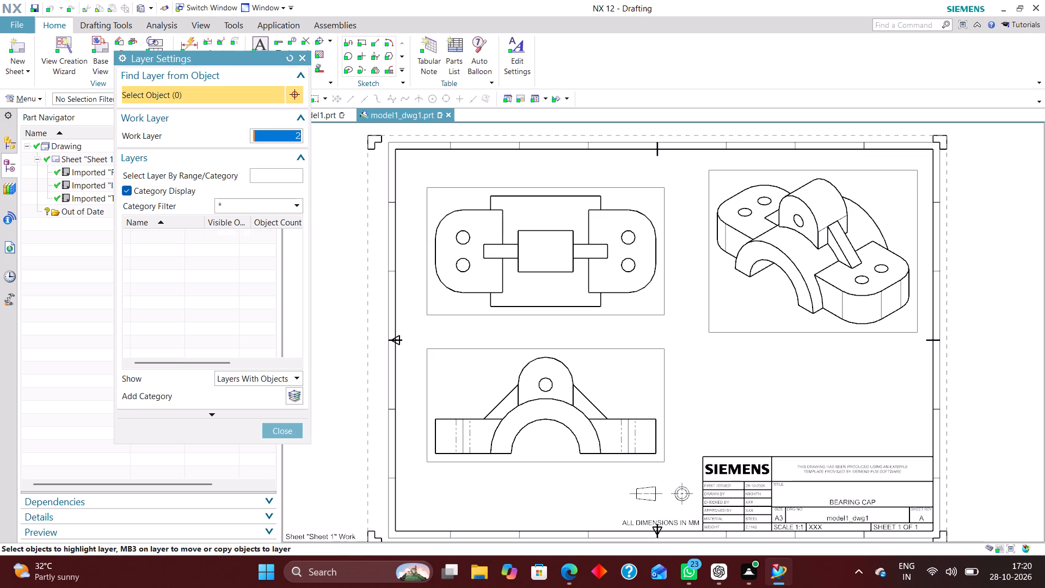
{"action": "left_click", "coordinate": [136, 234]}
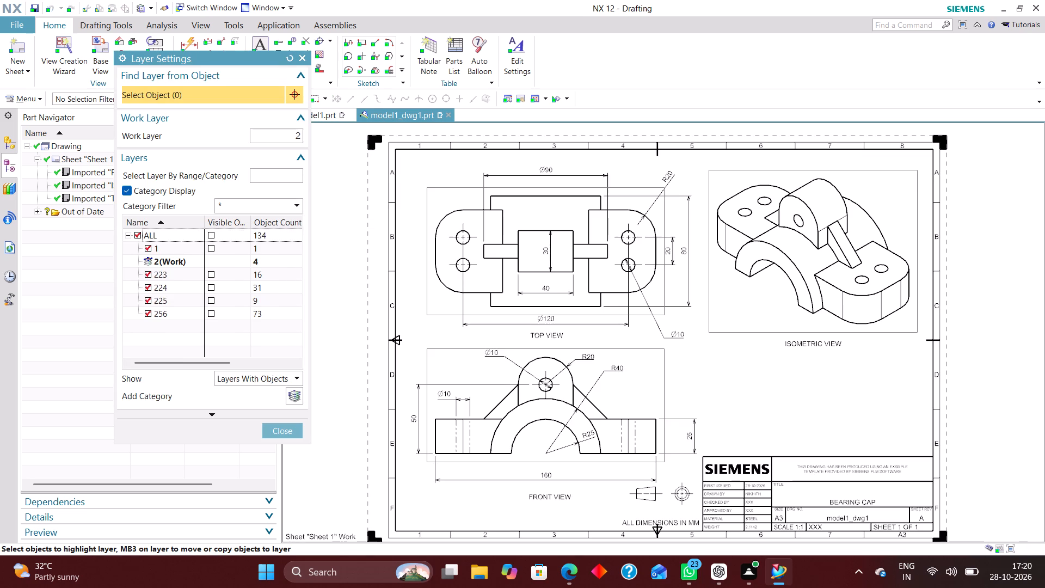
{"action": "left_click", "coordinate": [211, 232]}
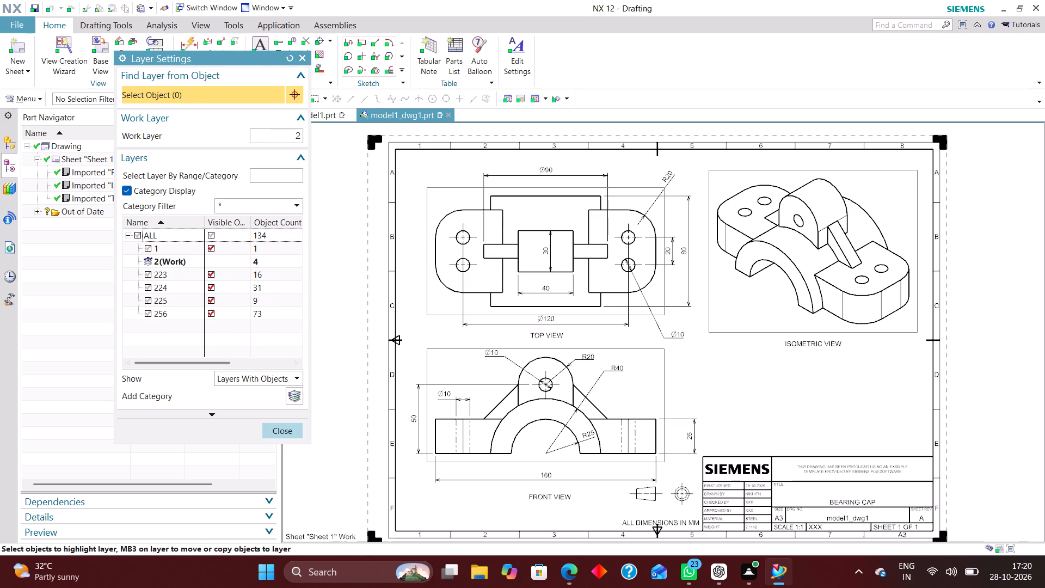
{"action": "left_click", "coordinate": [283, 429]}
Turn off the view border display in the View Workflow drafting preferences and apply the change.
{"action": "right_click_drag", "start_coordinate": [743, 370], "coordinate": [704, 420]}
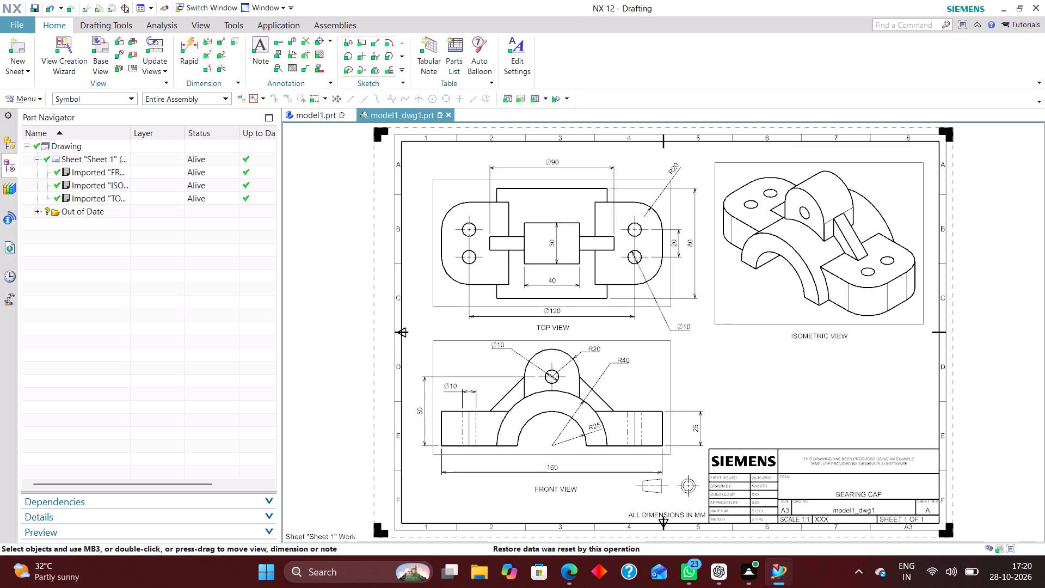
{"action": "left_click", "coordinate": [34, 92]}
{"action": "left_click", "coordinate": [66, 234]}
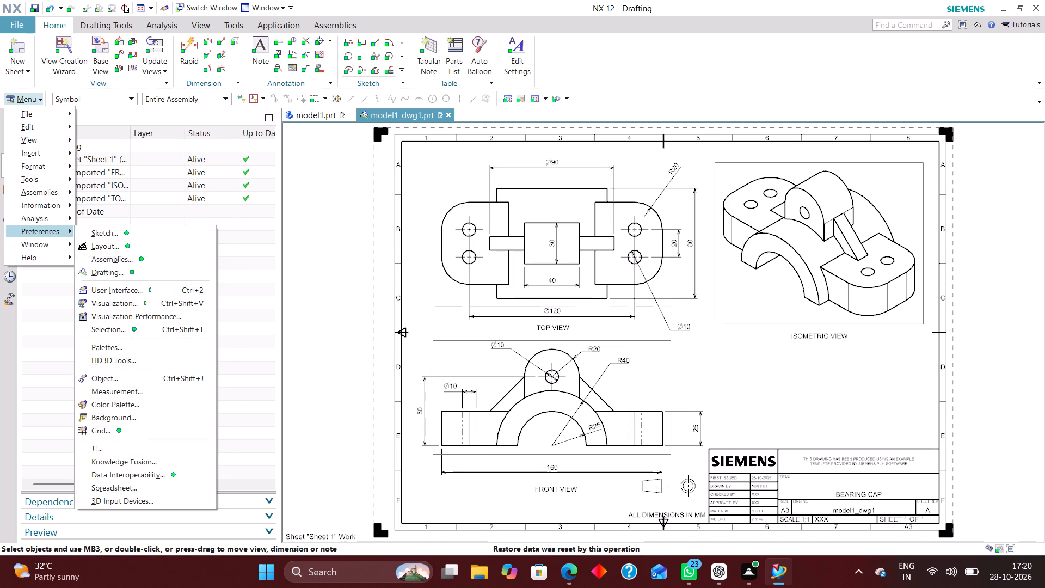
{"action": "left_click", "coordinate": [150, 274]}
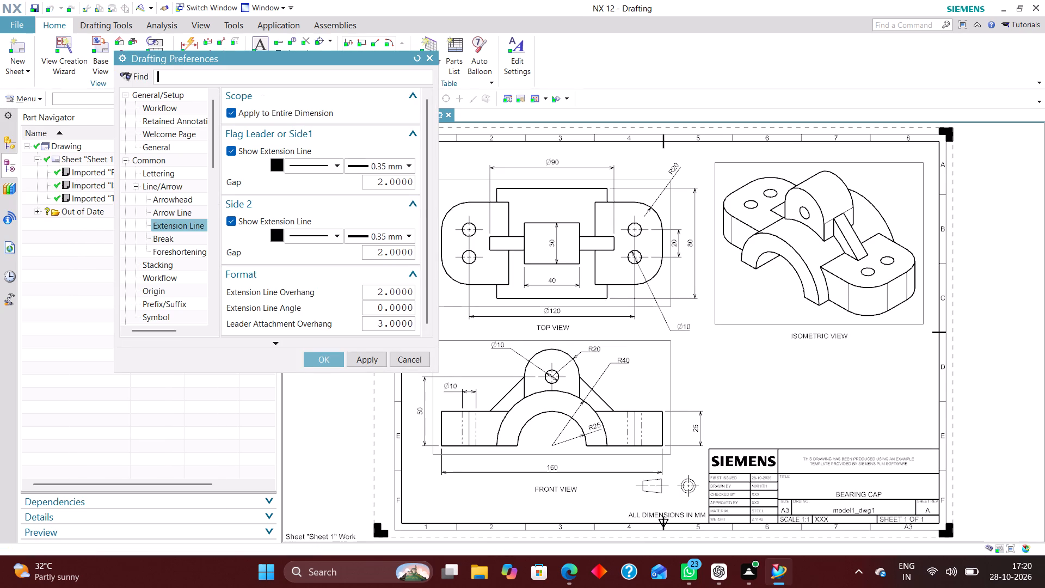
{"action": "scroll", "coordinate": [154, 236], "scroll_direction": "down", "scroll_amount": 18}
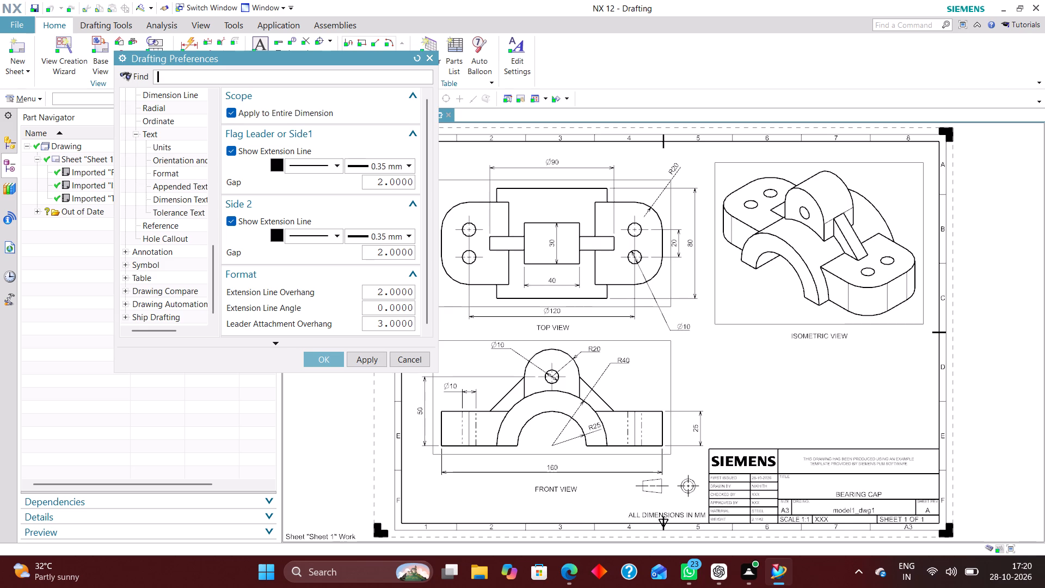
{"action": "scroll", "coordinate": [155, 284], "scroll_direction": "up", "scroll_amount": 2}
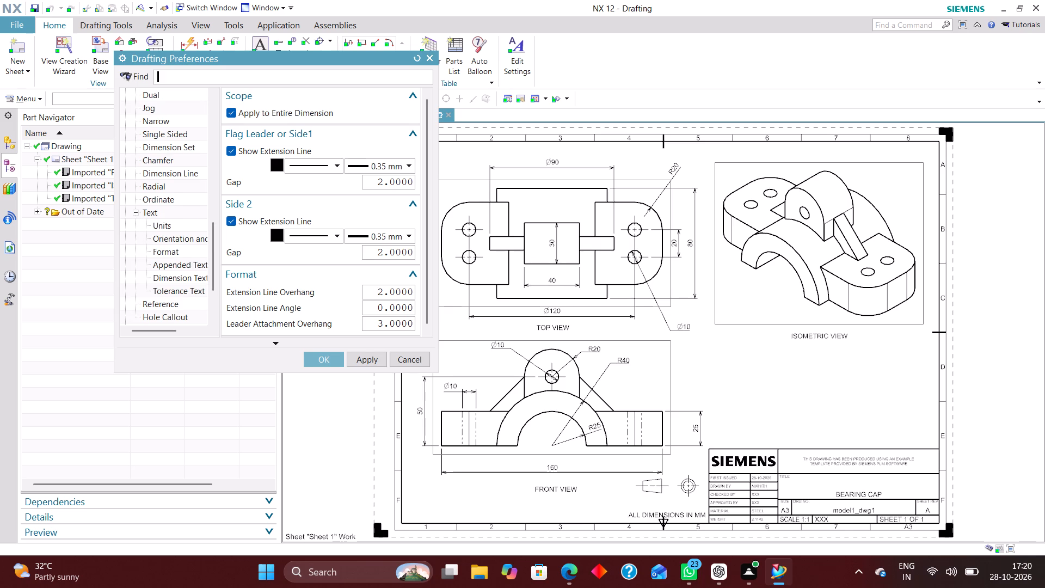
{"action": "scroll", "coordinate": [171, 277], "scroll_direction": "down", "scroll_amount": 1}
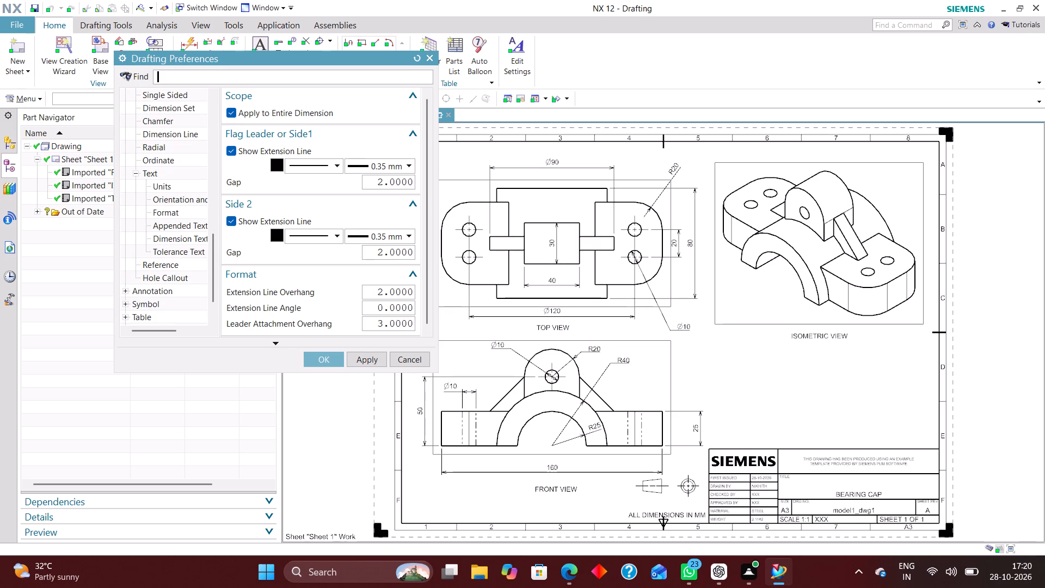
{"action": "scroll", "coordinate": [163, 248], "scroll_direction": "up", "scroll_amount": 4}
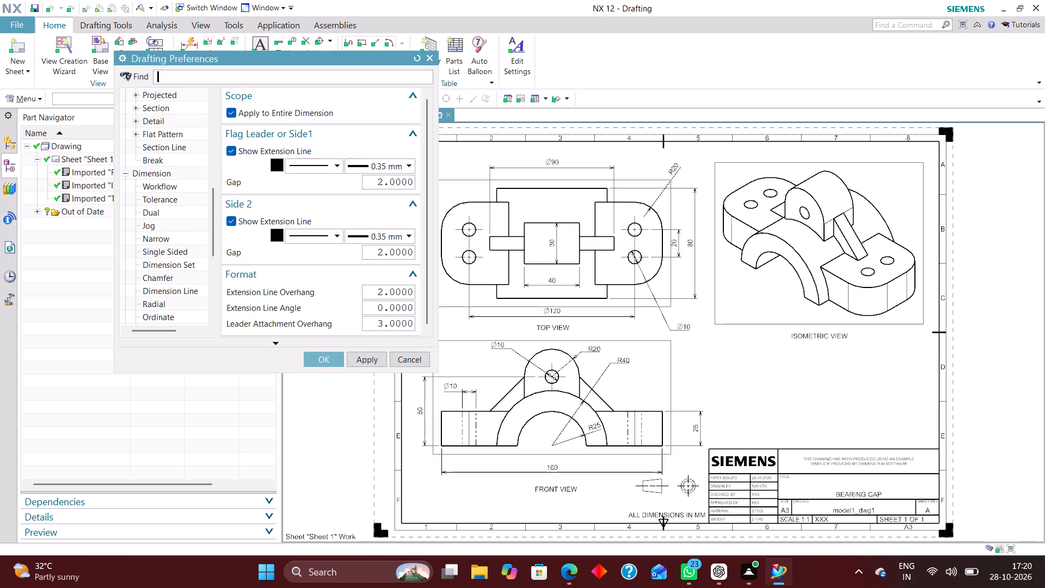
{"action": "scroll", "coordinate": [164, 278], "scroll_direction": "down", "scroll_amount": 2}
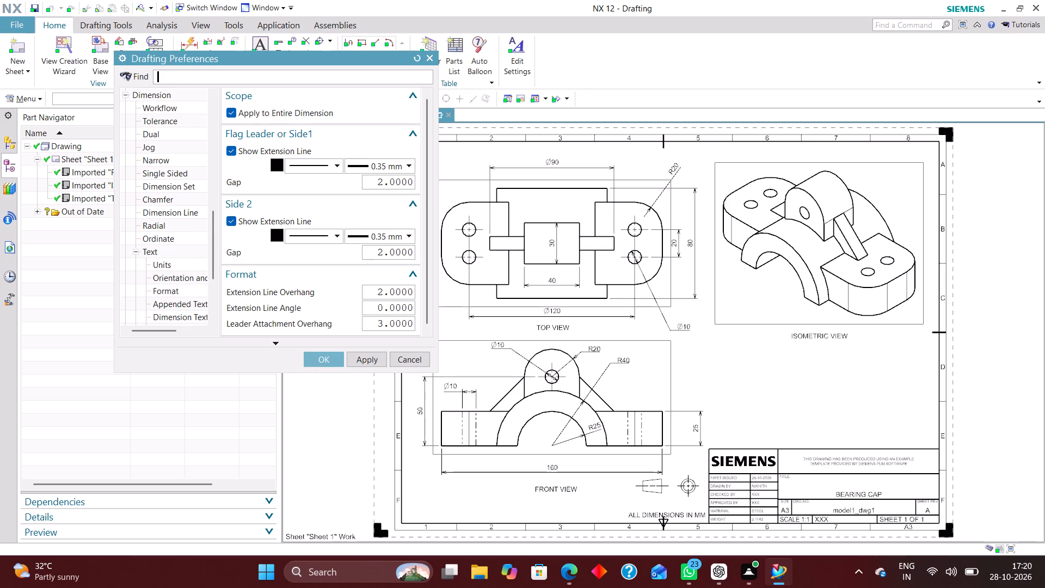
{"action": "scroll", "coordinate": [177, 240], "scroll_direction": "up", "scroll_amount": 2}
{"action": "scroll", "coordinate": [168, 182], "scroll_direction": "up", "scroll_amount": 3}
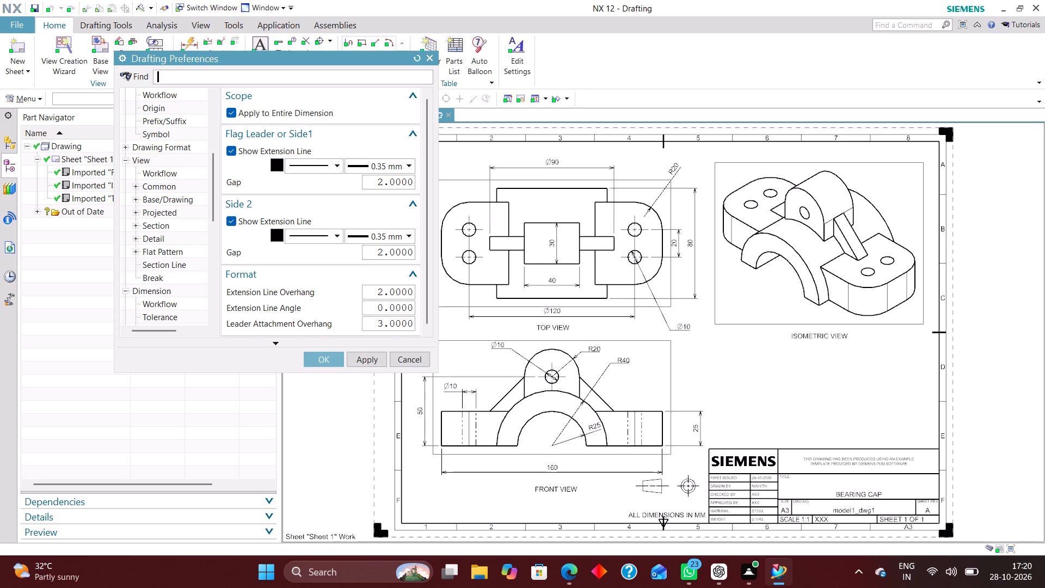
{"action": "left_click", "coordinate": [176, 171]}
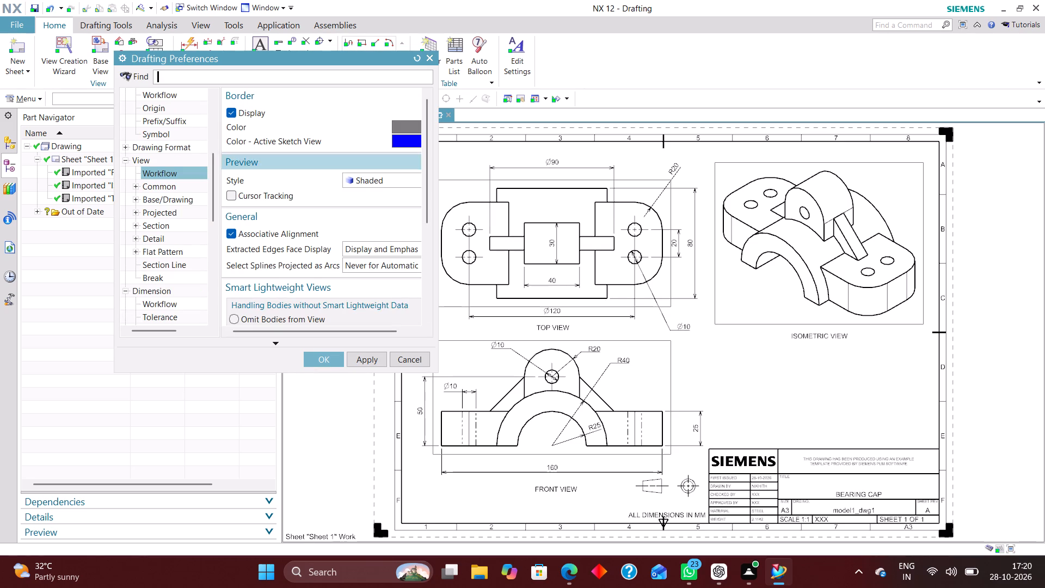
{"action": "left_click", "coordinate": [232, 114]}
{"action": "left_click", "coordinate": [322, 355]}
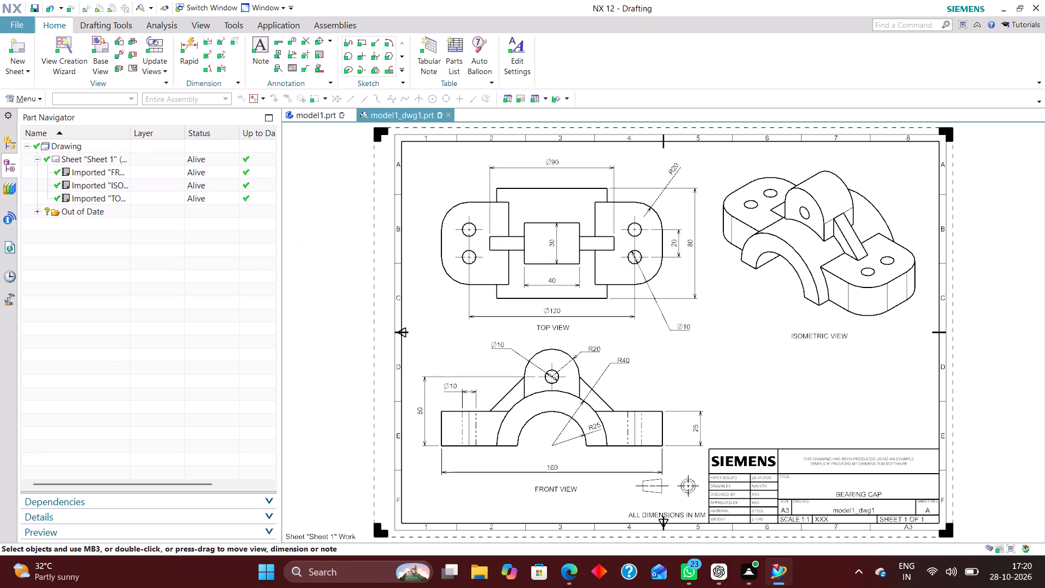
{"action": "right_click_drag", "start_coordinate": [737, 308], "coordinate": [700, 368]}
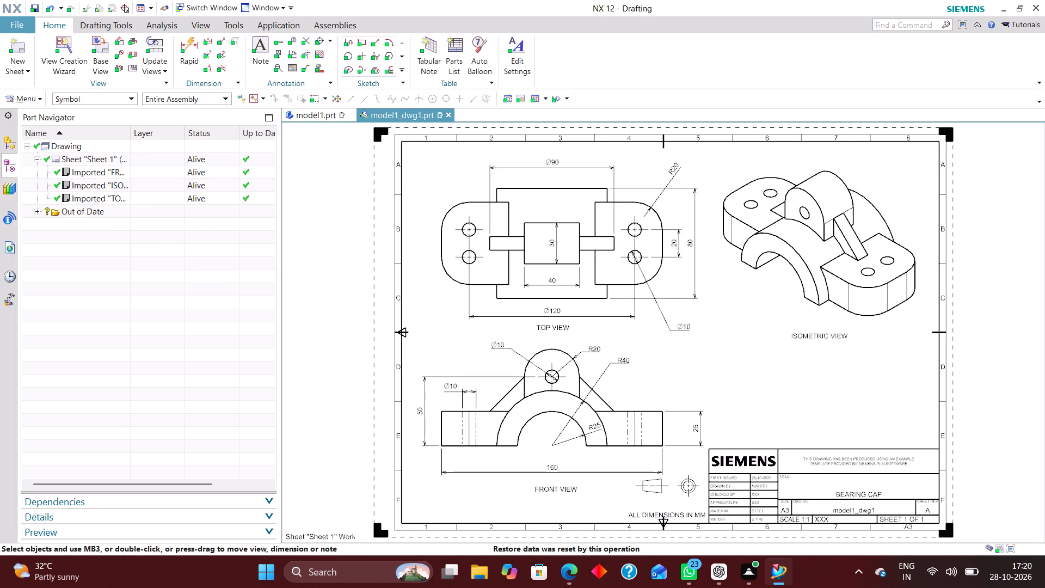